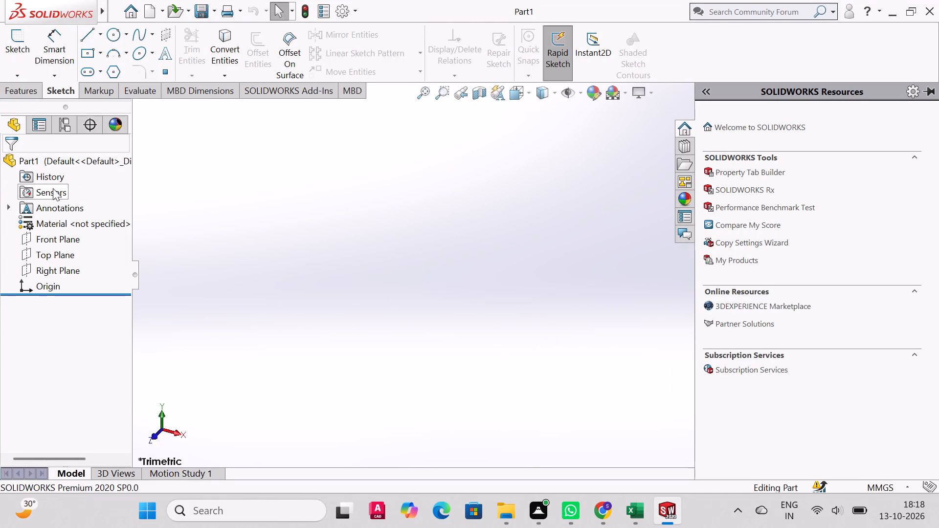
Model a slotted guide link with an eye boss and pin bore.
Start a sketch on the Top Plane and draw a vertical line about 46 mm long upward from the origin.
click(44, 252)
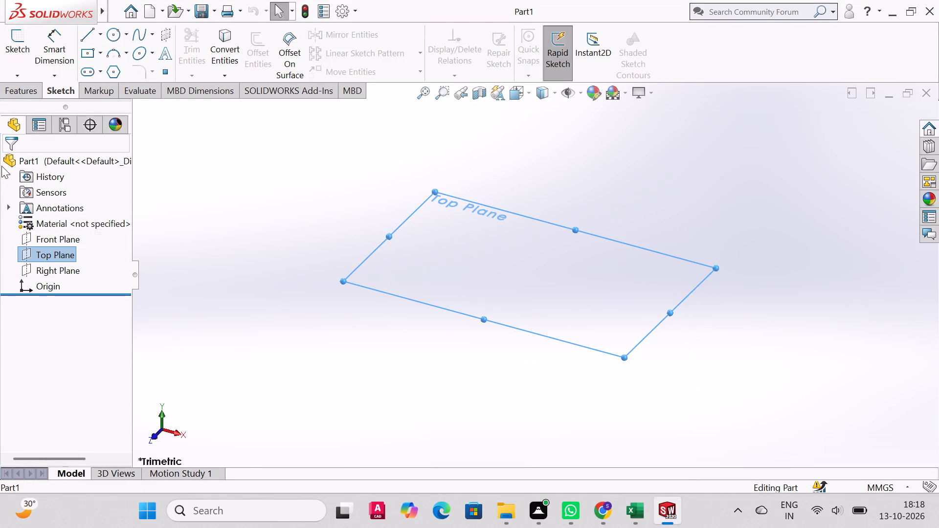
click(19, 250)
click(28, 234)
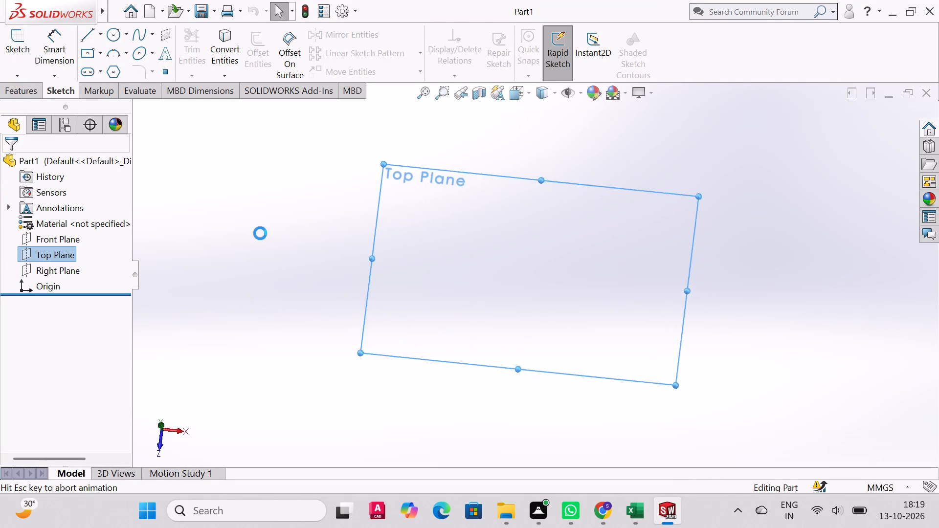
click(87, 30)
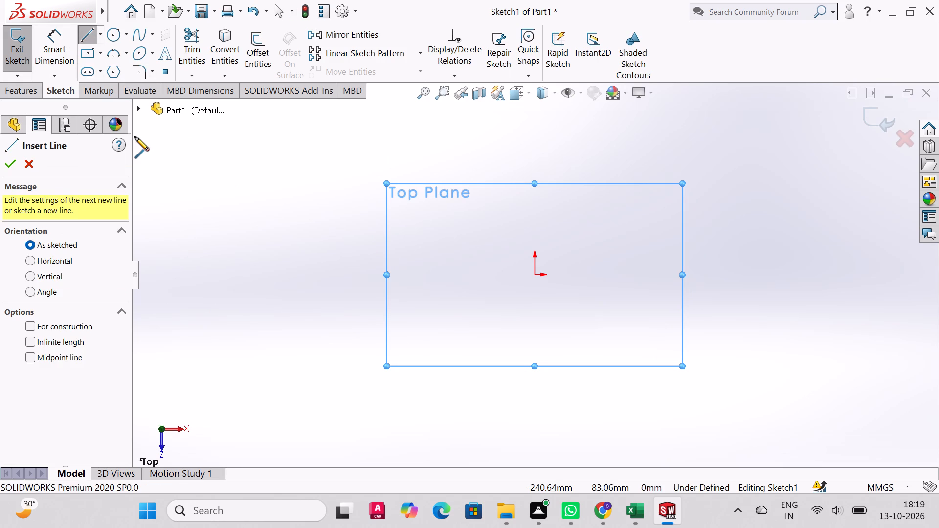
click(536, 277)
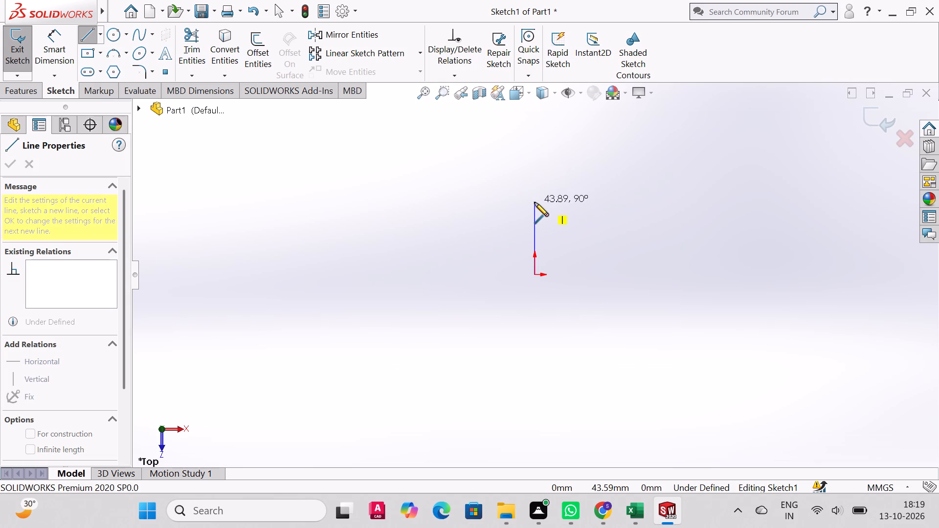
click(535, 198)
right_click(534, 198)
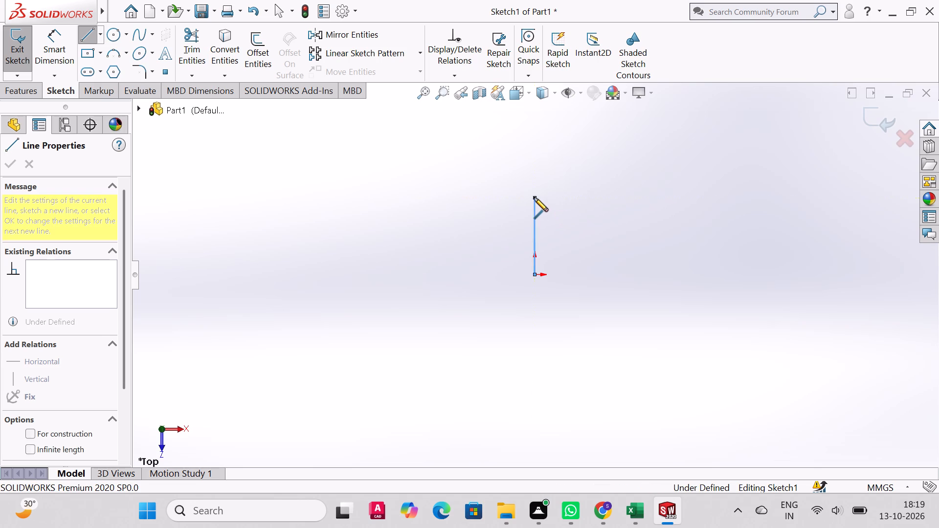
click(571, 202)
Draw a second vertical line about 47 mm long downward from the origin.
click(99, 37)
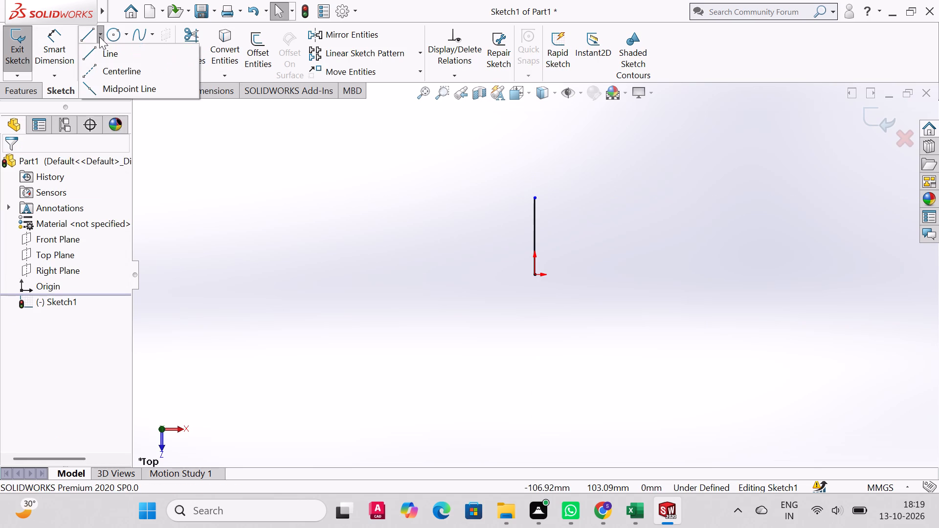
click(93, 36)
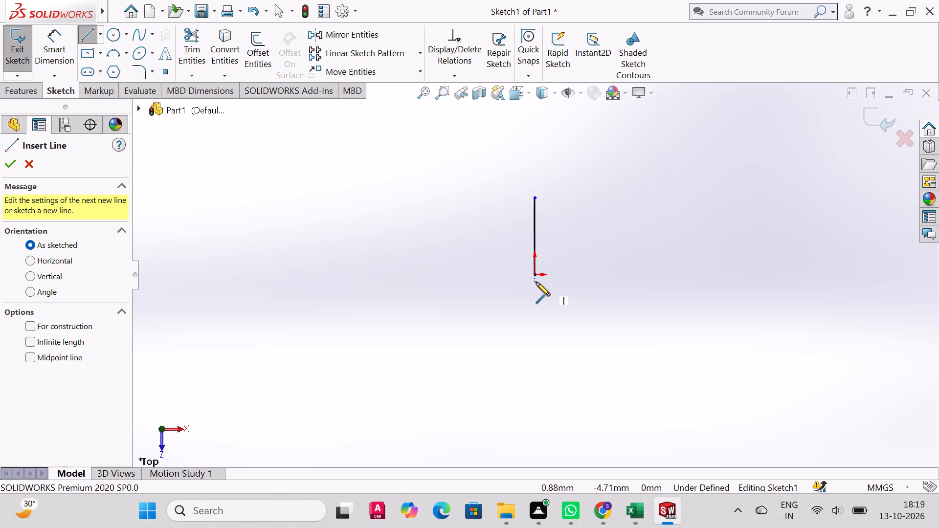
click(536, 278)
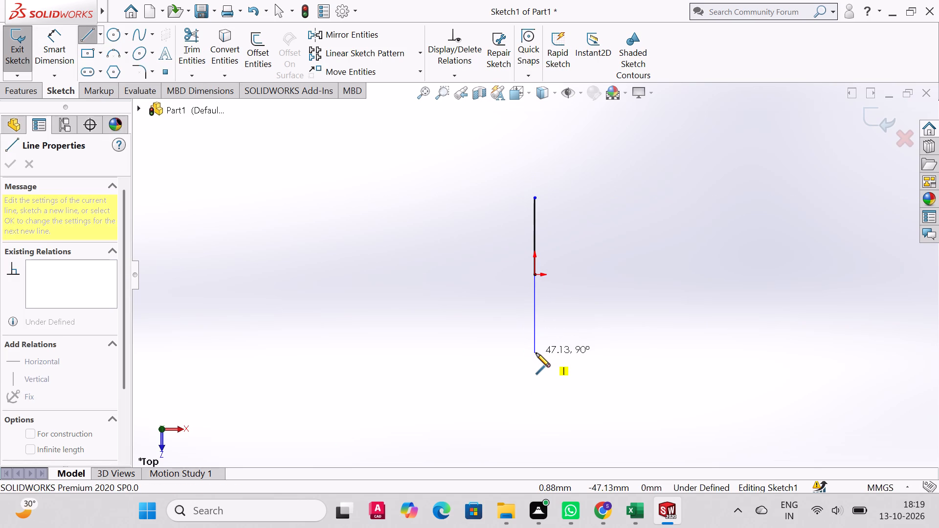
click(536, 353)
right_drag(537, 350, 537, 343)
click(588, 349)
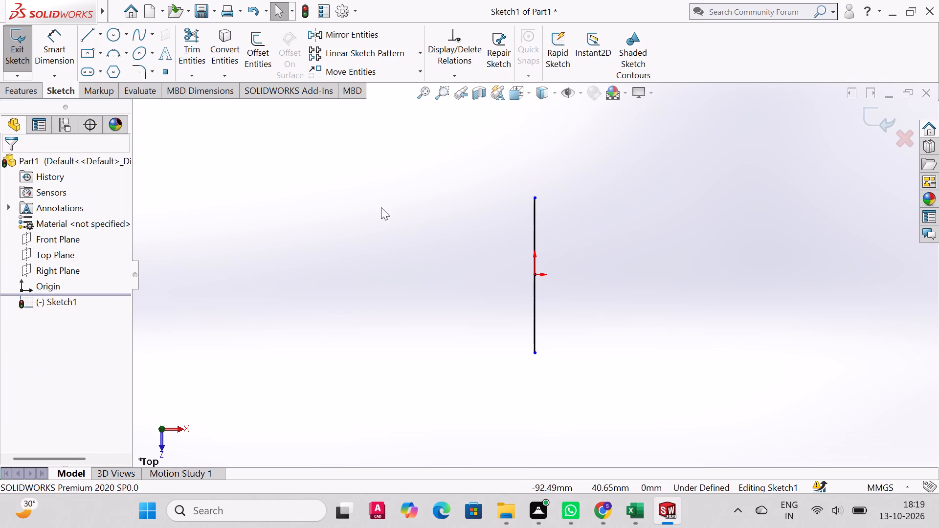
Dimension the overall distance between the outer endpoints of the two vertical lines as 90 mm.
click(53, 41)
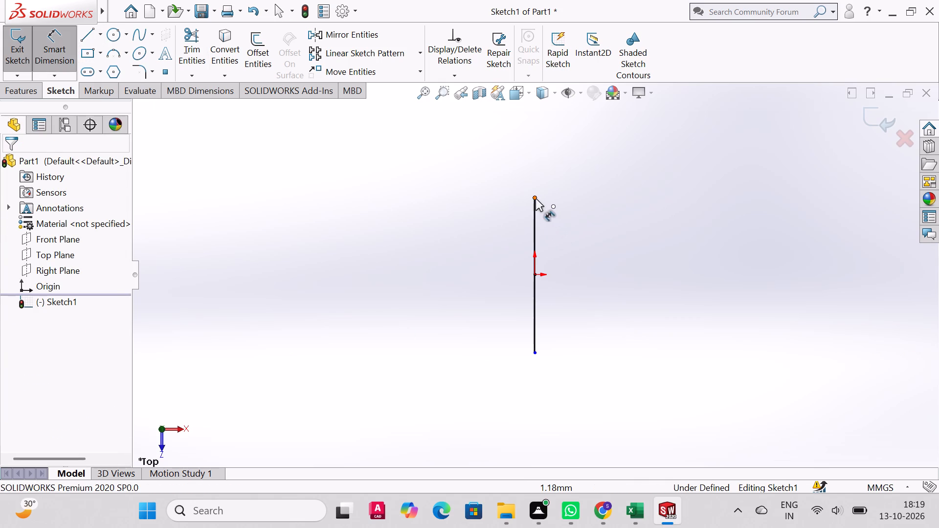
click(536, 198)
click(534, 351)
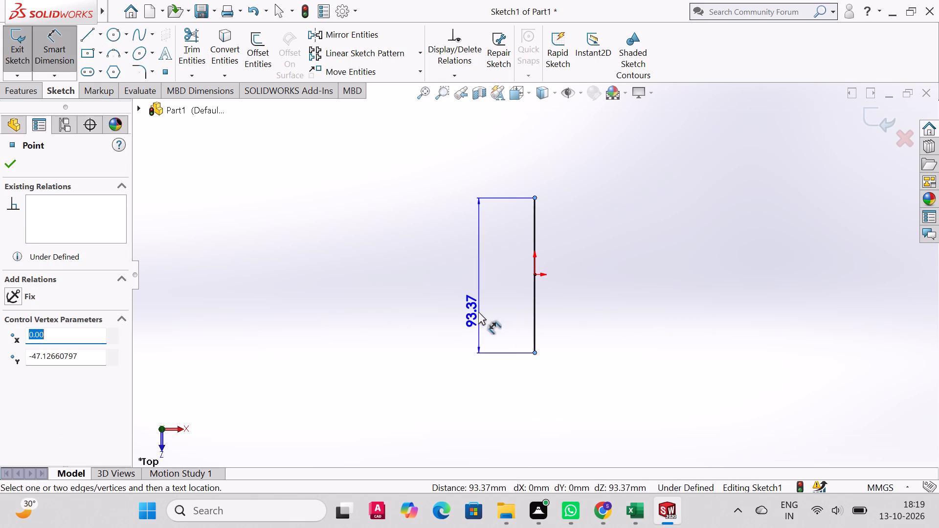
click(478, 311)
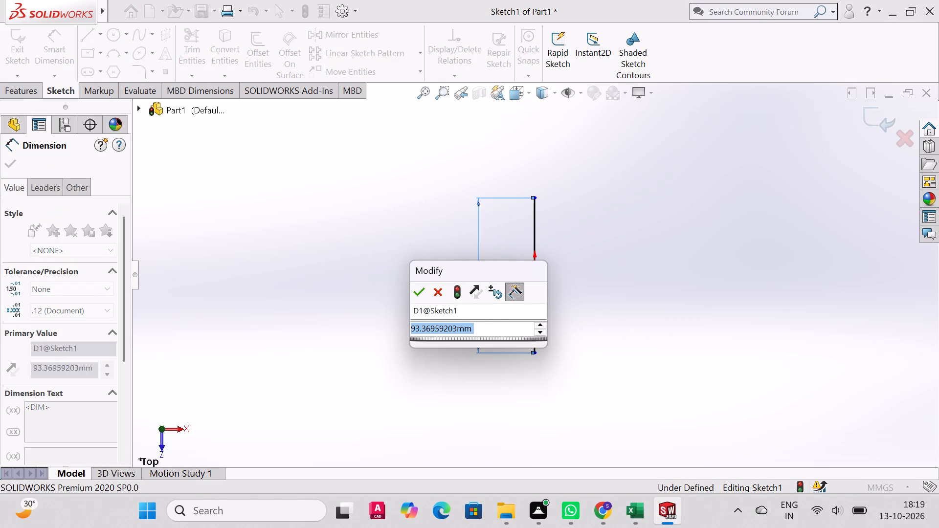
text(90)
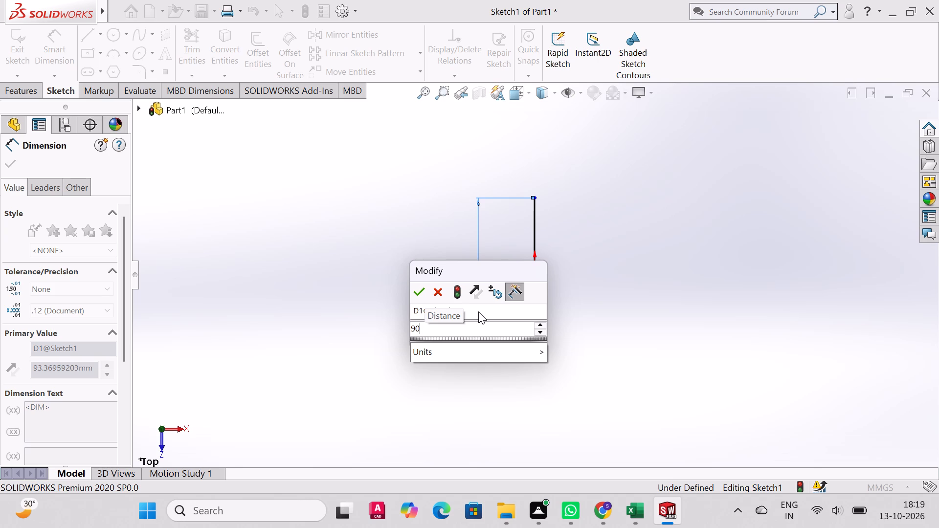
key(Return)
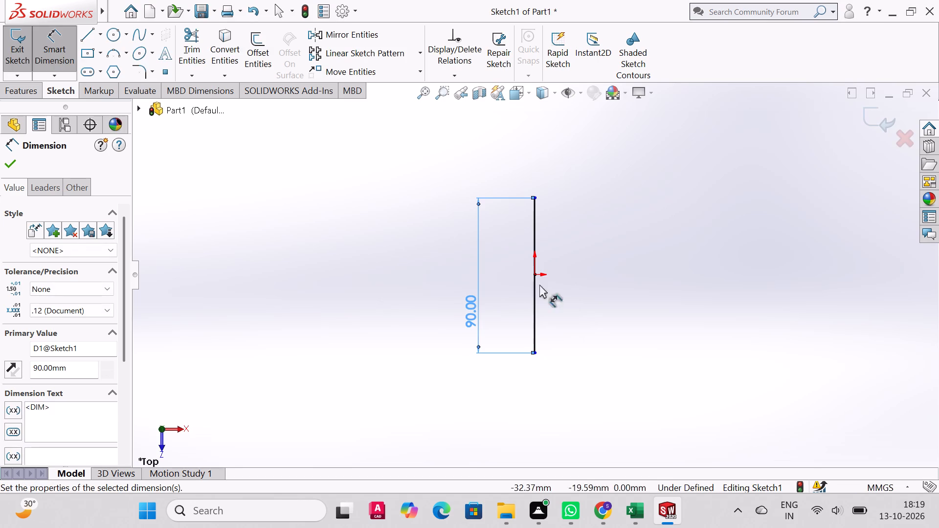
Draw a horizontal centerline about 145 mm long from the origin in the positive X direction.
click(101, 36)
click(94, 69)
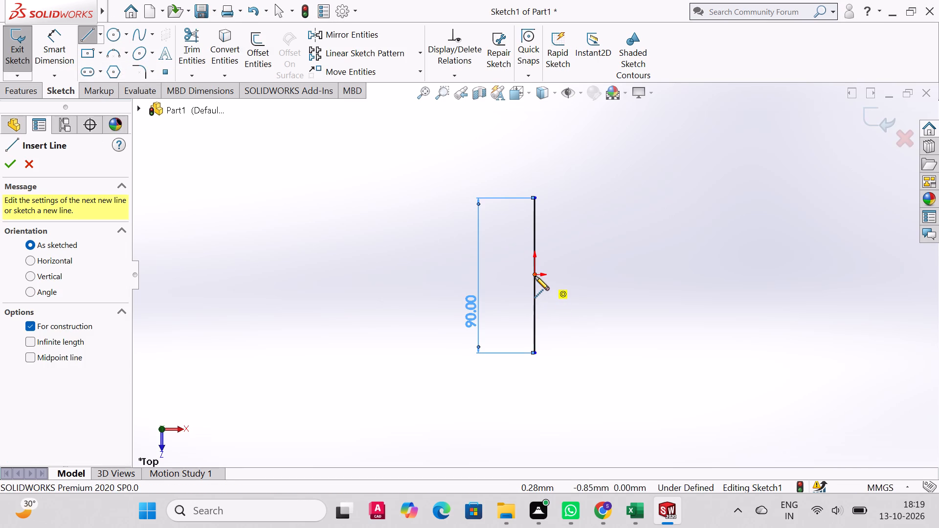
click(535, 274)
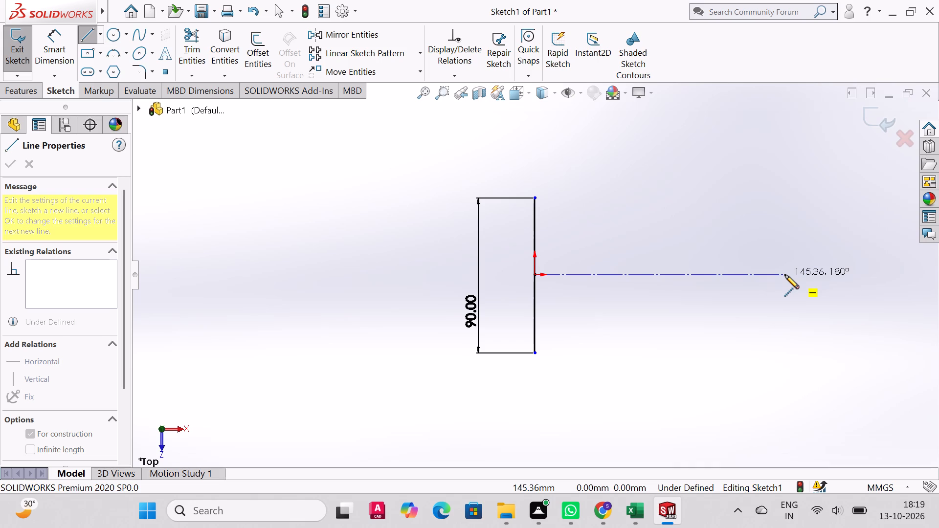
text(95)
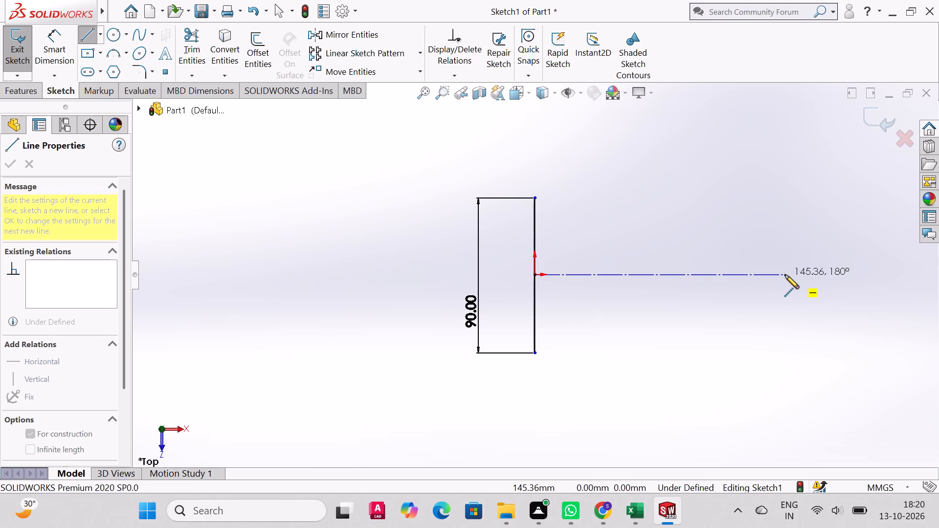
key(Return)
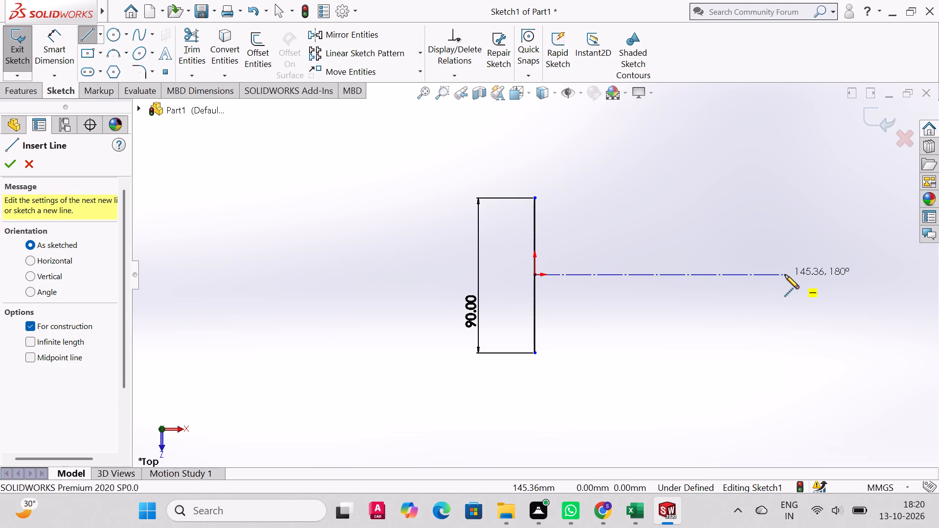
click(785, 275)
right_click(785, 275)
click(814, 280)
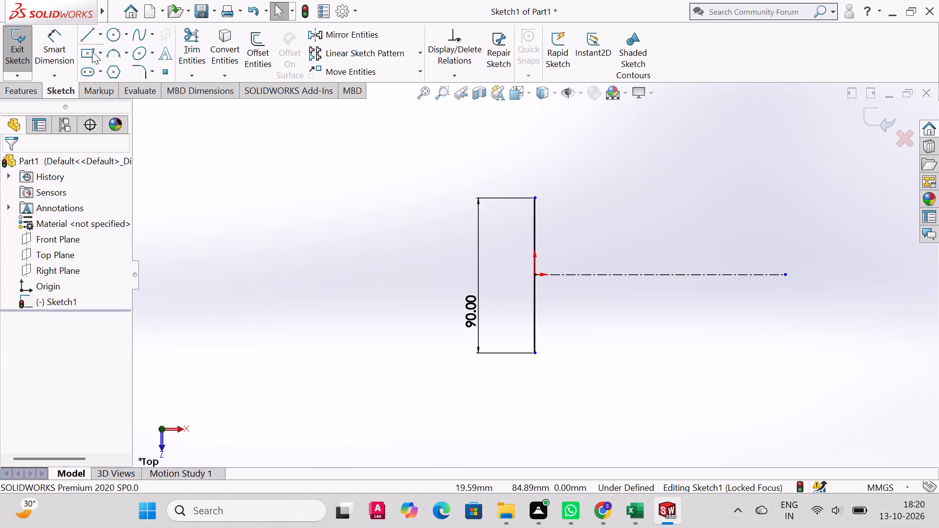
Dimension the horizontal centerline's length as 95 mm.
click(66, 39)
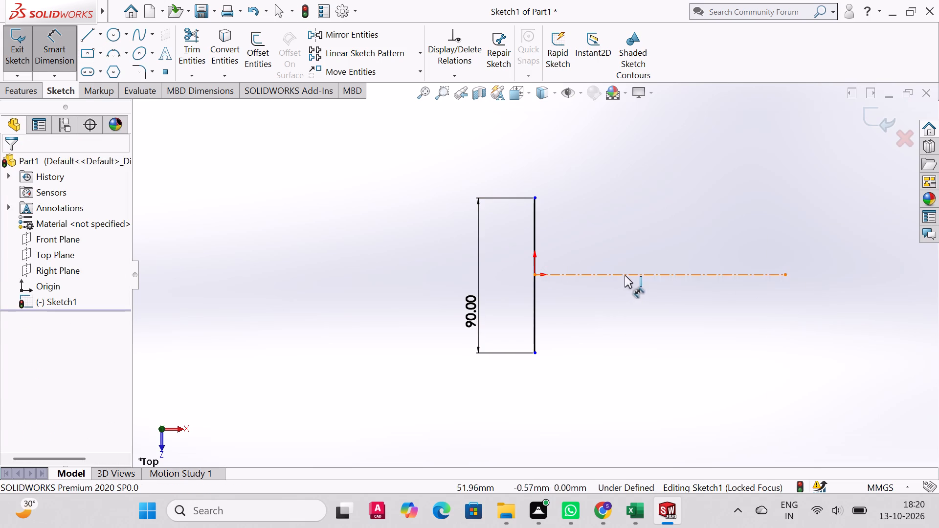
click(625, 275)
click(648, 421)
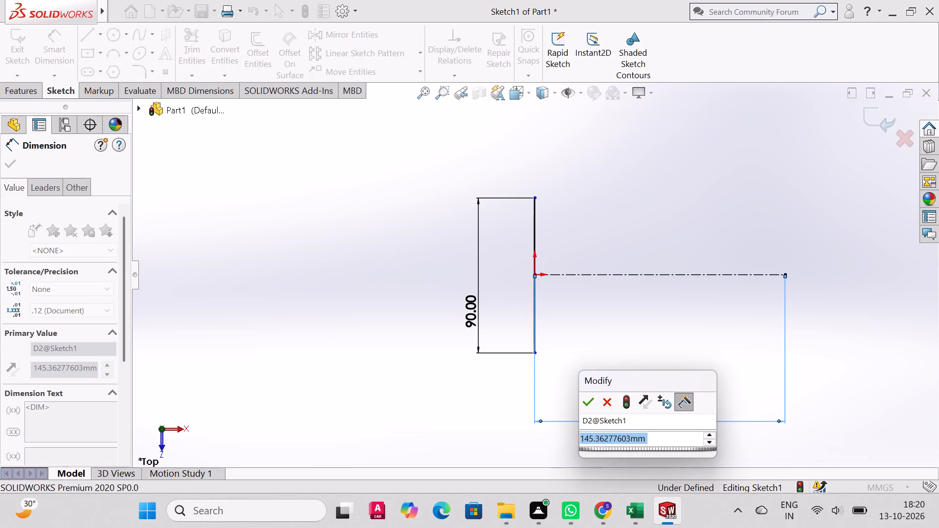
text(95)
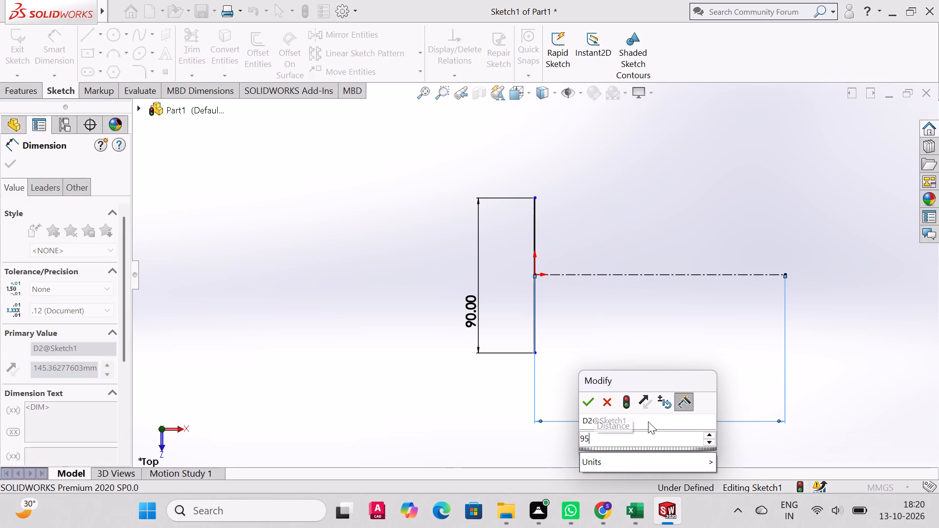
key(Return)
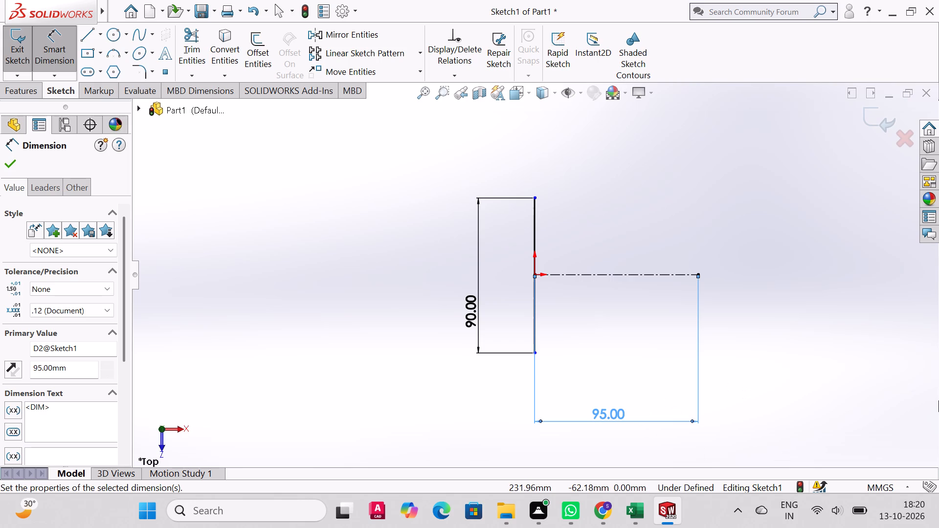
Dimension the upper vertical line, from the origin to its top endpoint, as 45 mm.
click(47, 43)
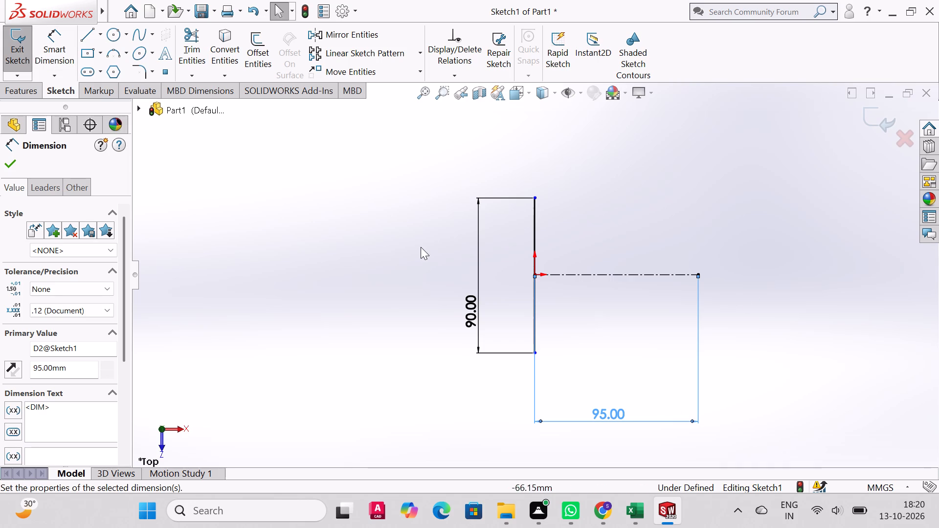
click(532, 237)
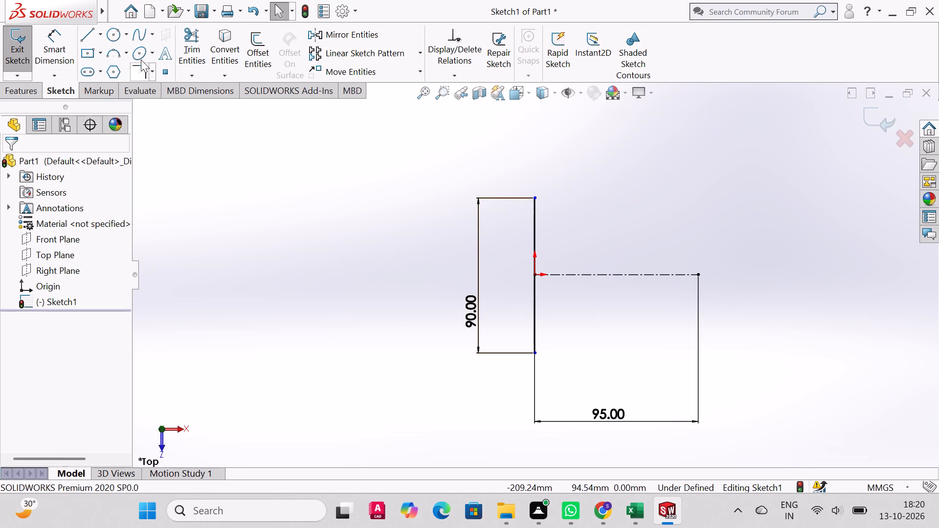
click(64, 38)
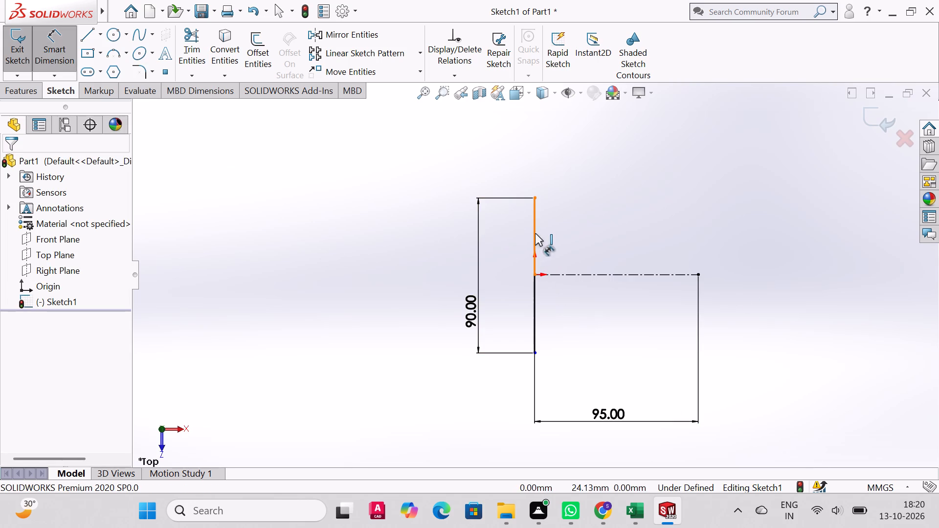
click(535, 233)
click(504, 245)
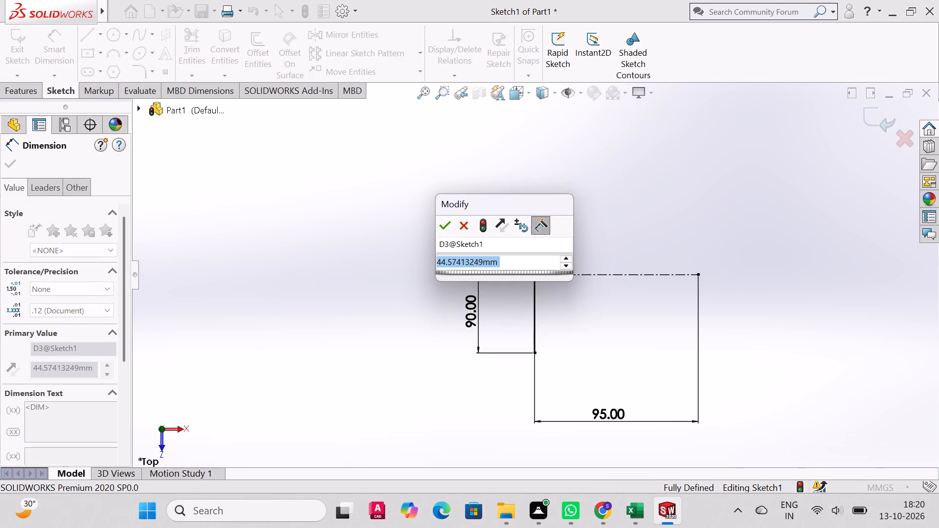
text(45)
key(Return)
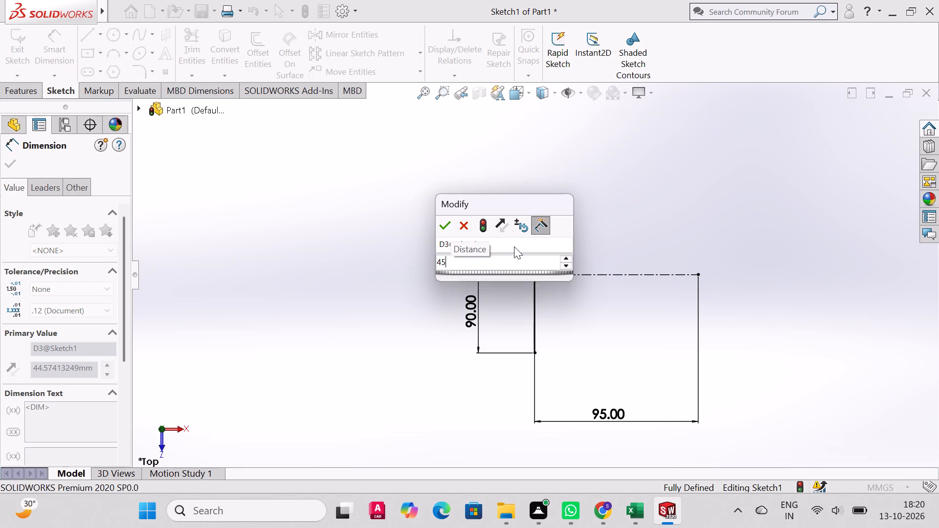
click(536, 312)
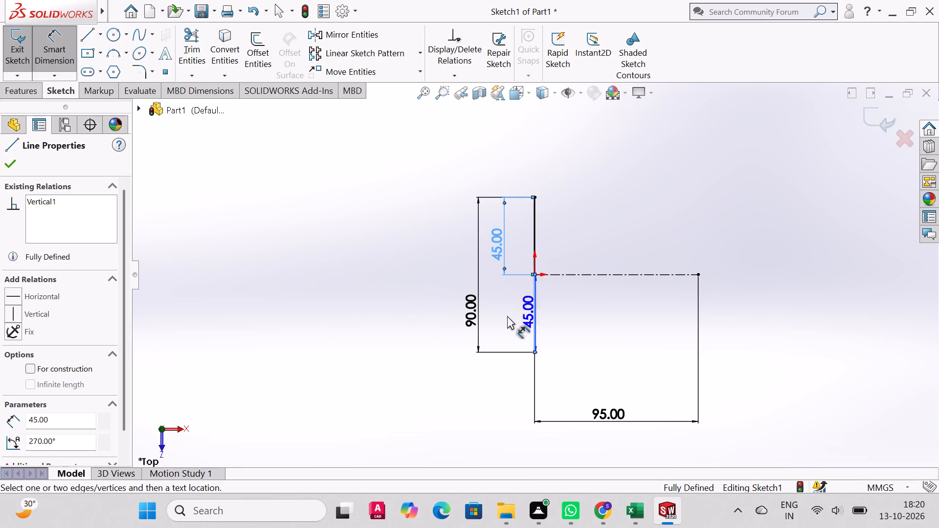
key(Escape)
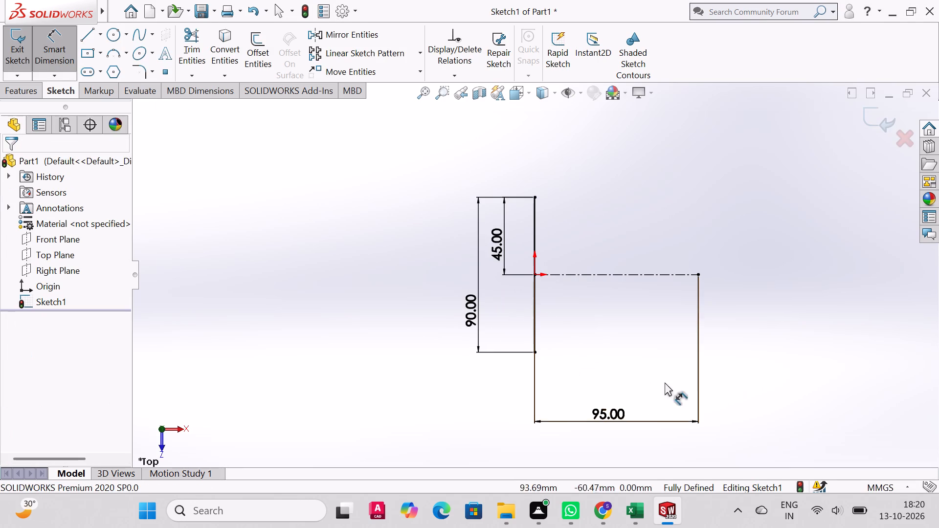
Draw a horizontal line about 45 mm long from the upper vertical line's top endpoint, on the centerline's side.
click(88, 30)
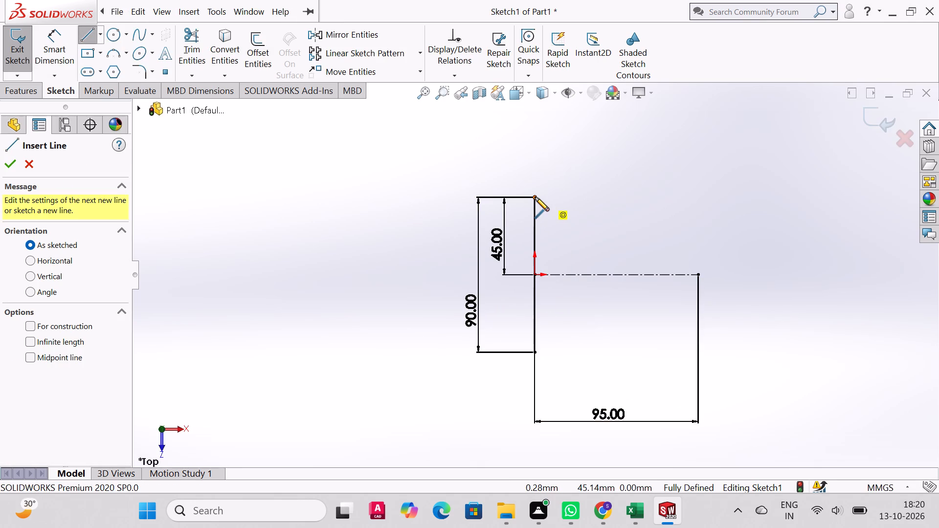
click(535, 197)
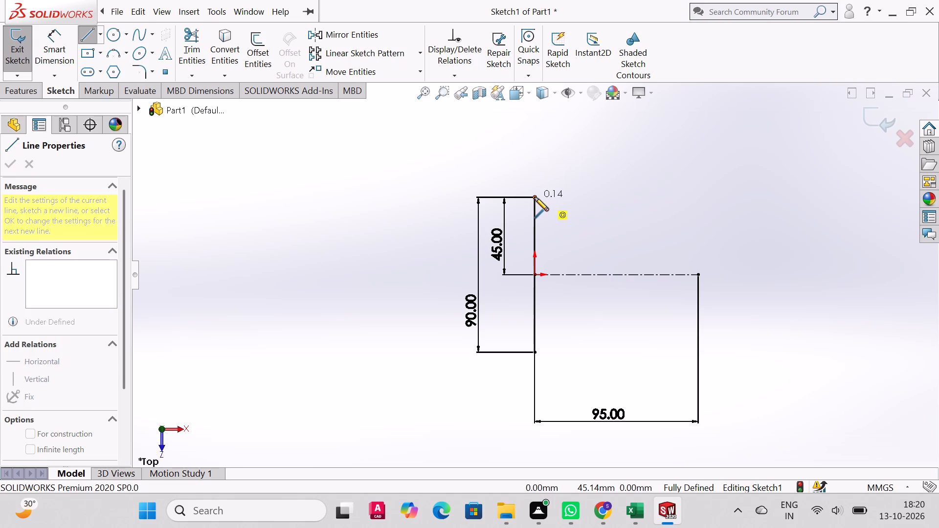
click(611, 199)
right_click(611, 199)
click(664, 206)
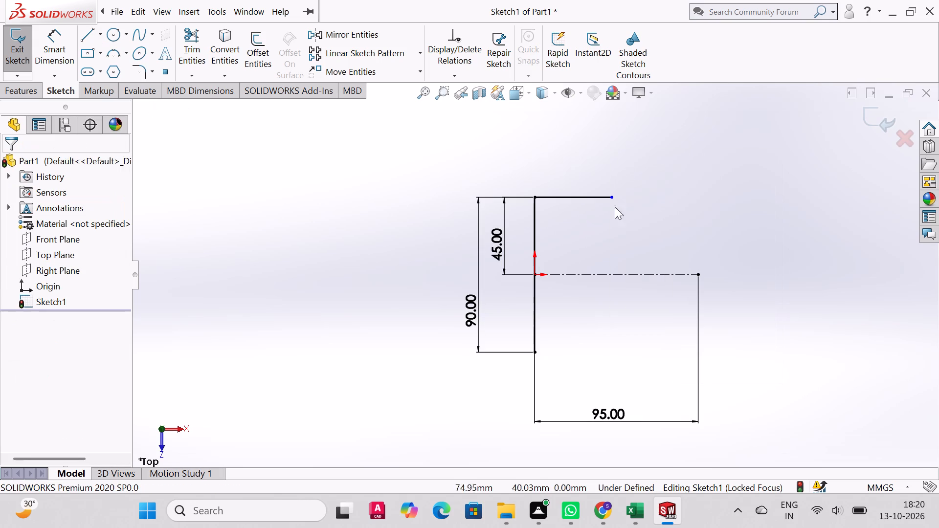
Dimension the horizontal line at the profile's top as 25 mm.
click(60, 37)
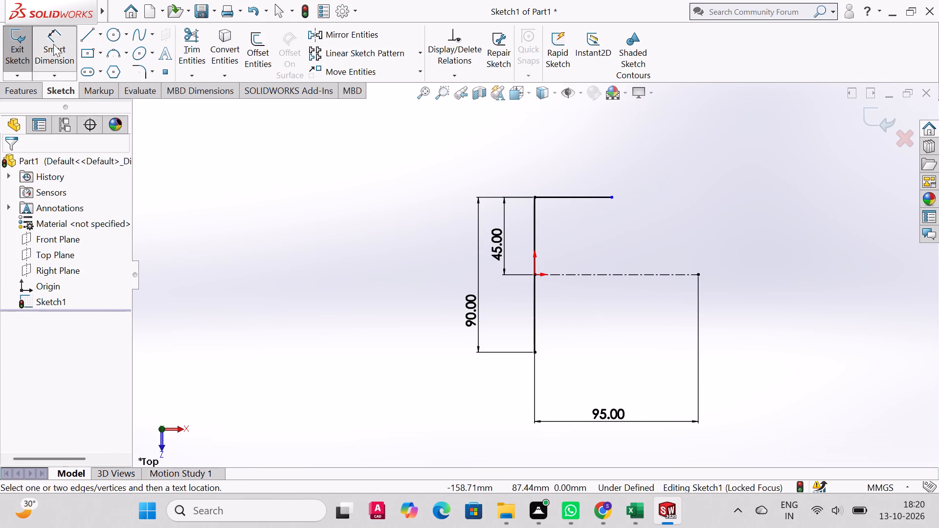
click(567, 198)
click(569, 167)
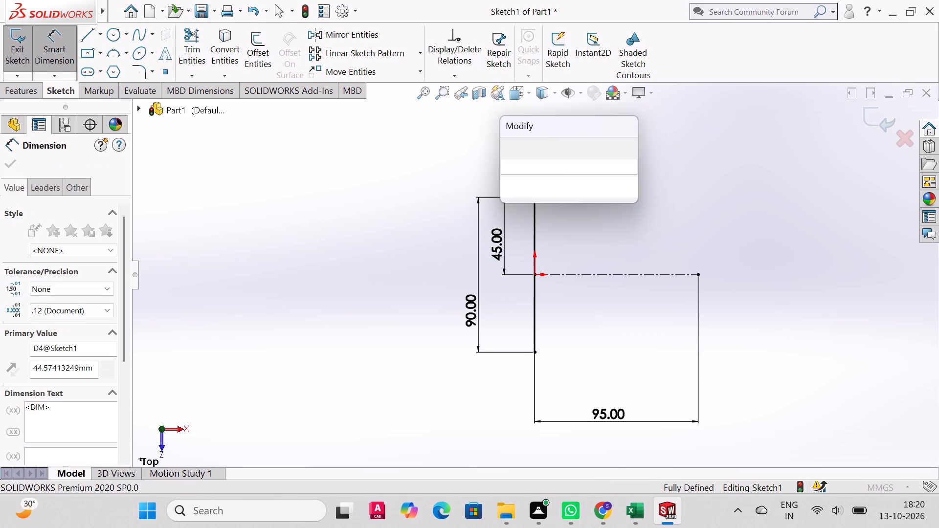
text(25)
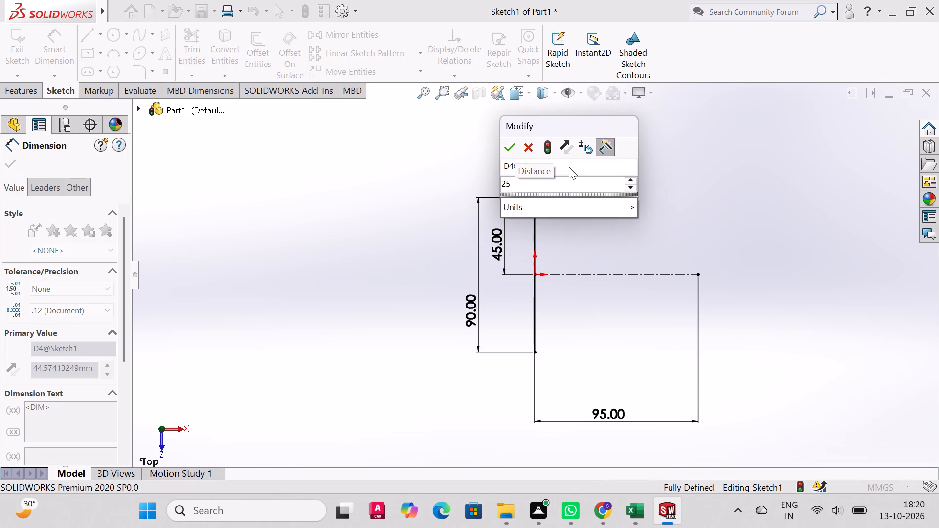
key(Return)
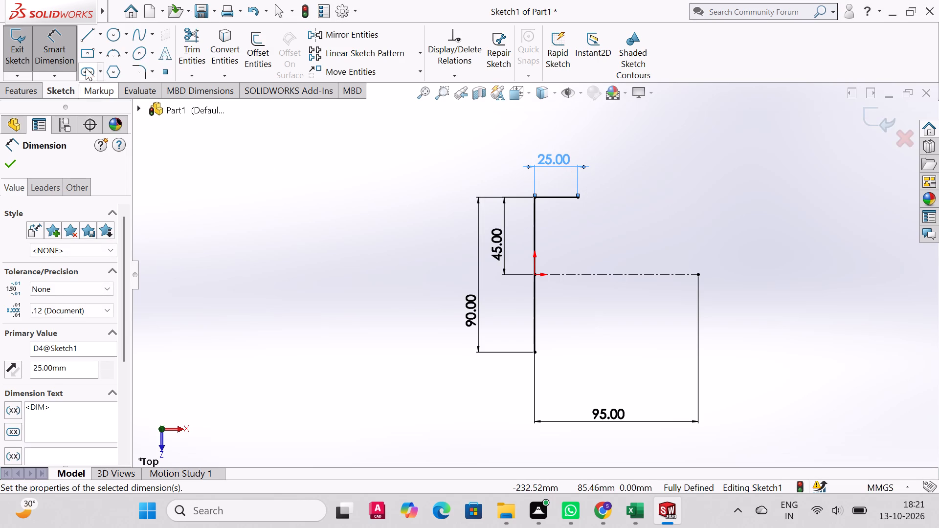
Draw a second horizontal line about 26 mm long, continuing the 25 mm top line from its free endpoint.
click(88, 34)
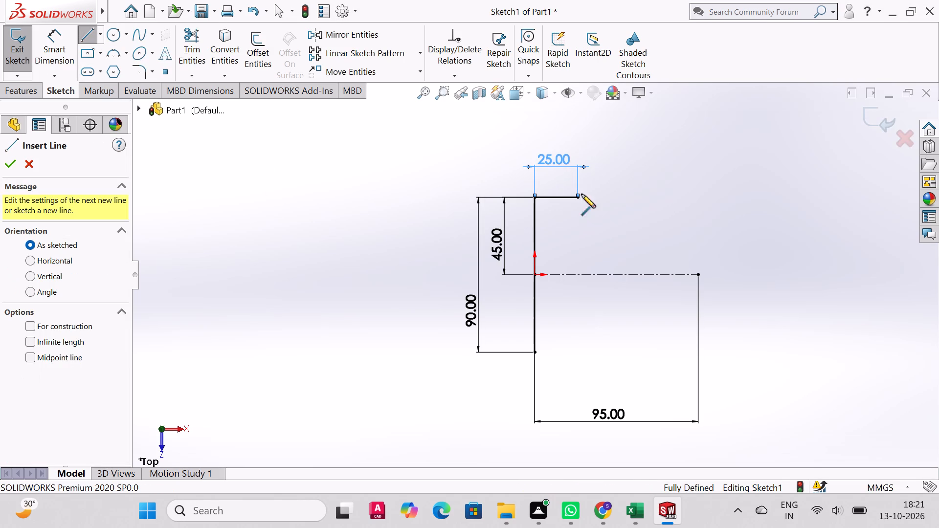
click(579, 199)
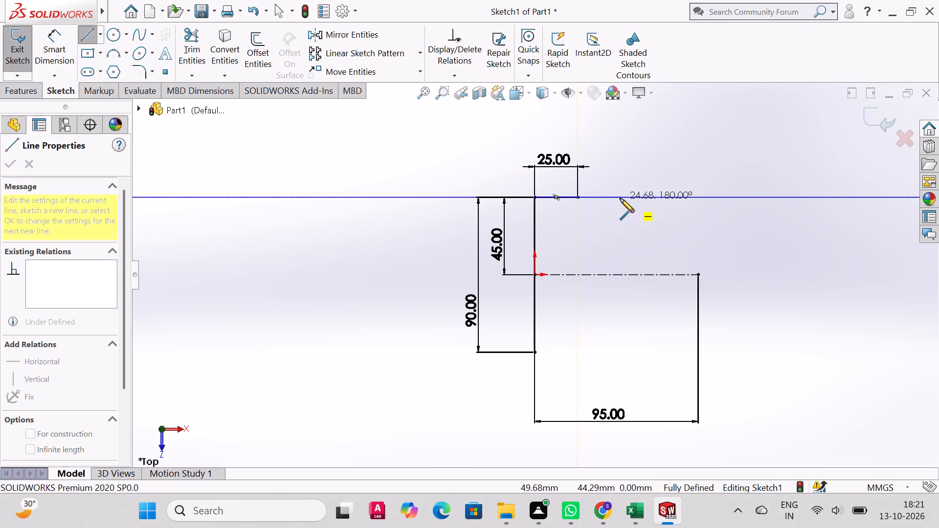
click(622, 198)
right_click(622, 198)
click(660, 208)
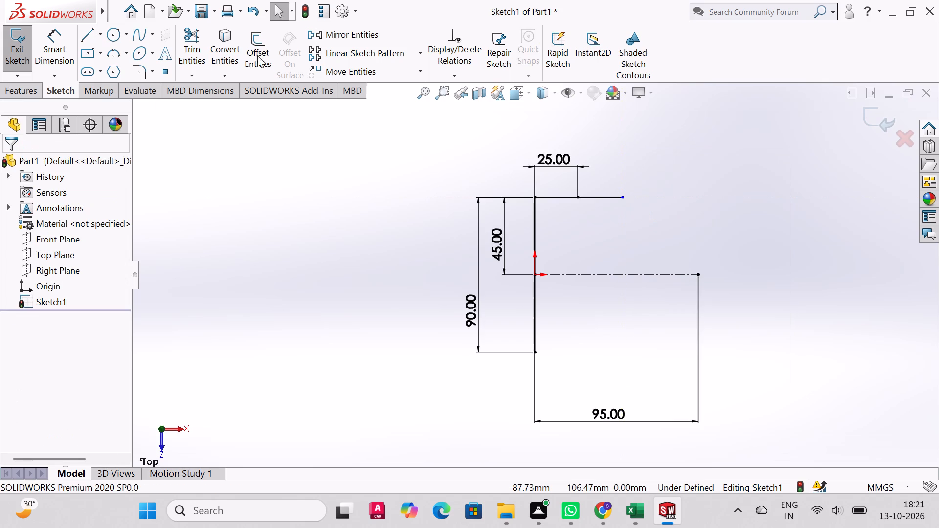
Dimension the second top line's length as 25 mm.
click(52, 39)
click(599, 194)
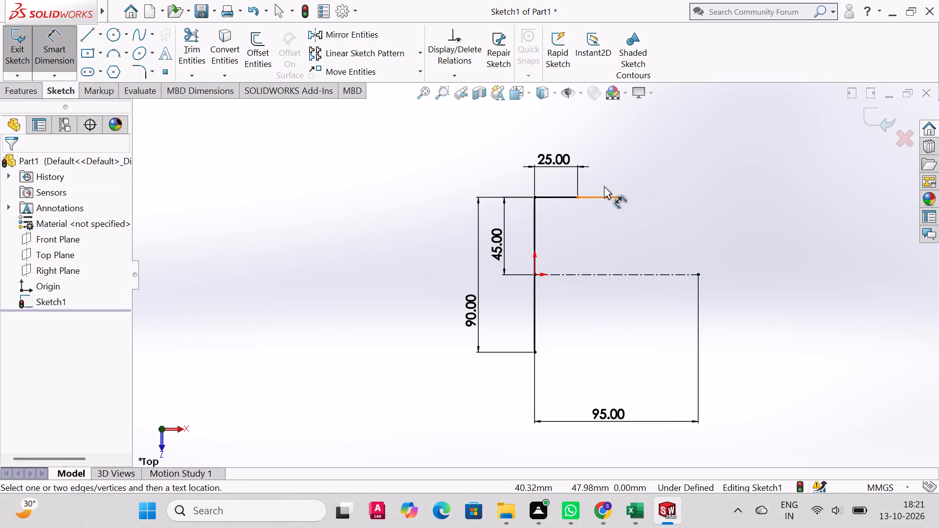
click(593, 199)
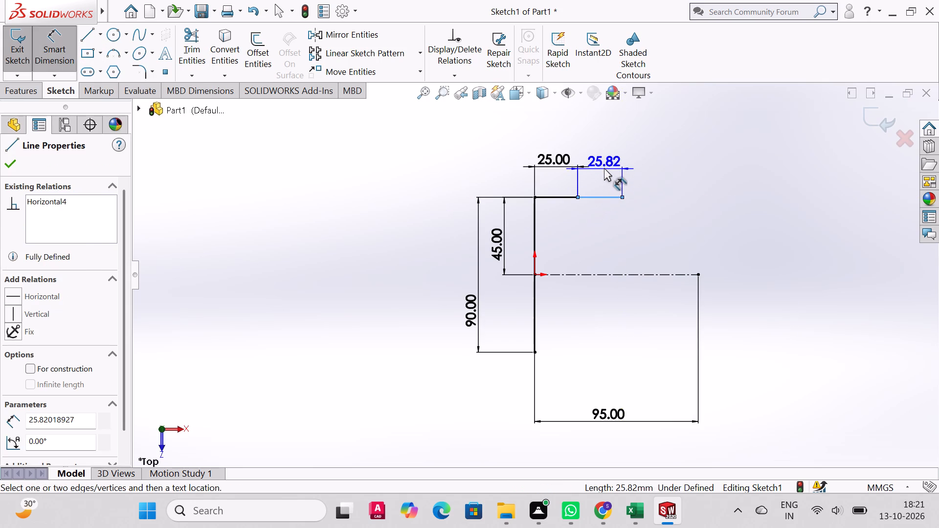
click(604, 166)
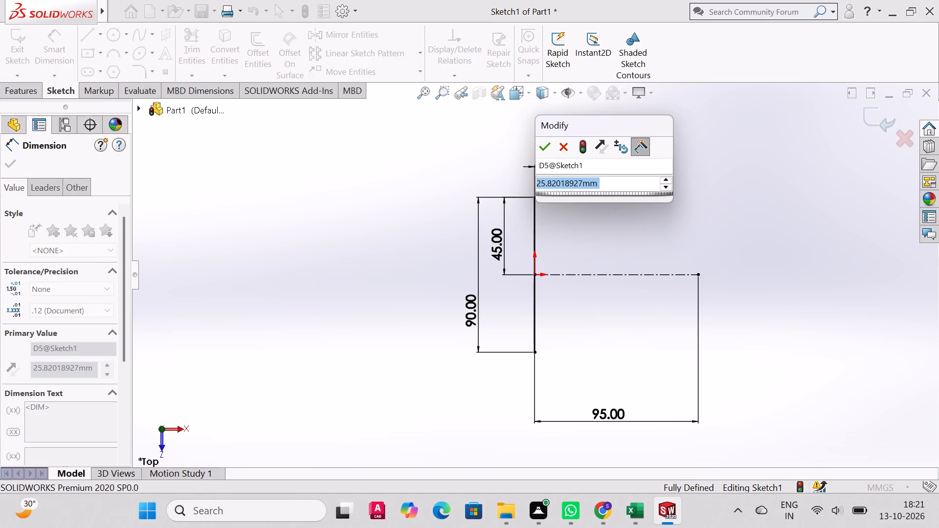
text(25)
key(Return)
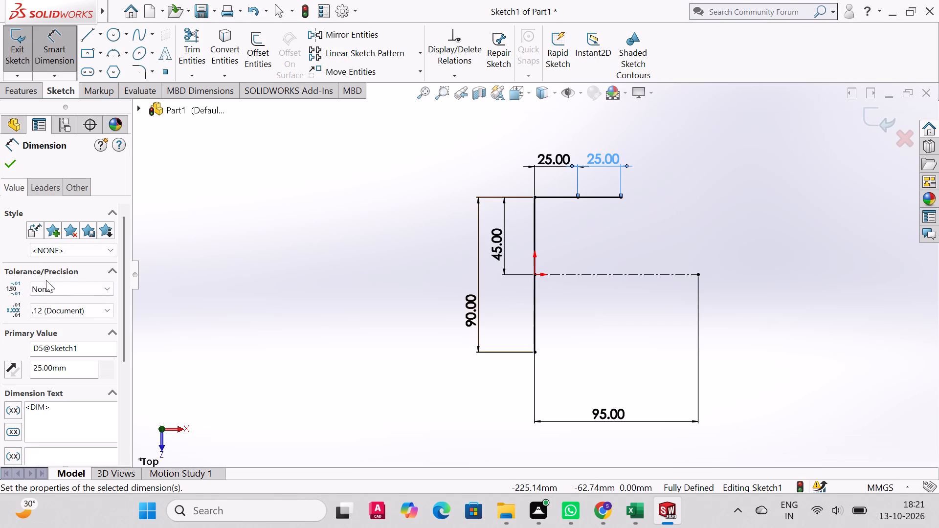
click(18, 170)
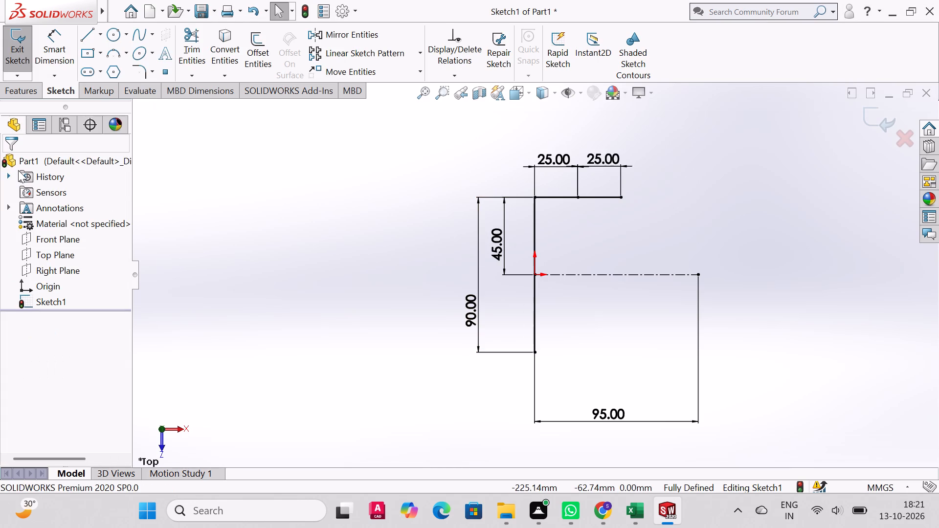
Close the rectangle with a 90 mm vertical line from the top edge's free endpoint and a 50 mm bottom line to the first side's lower endpoint.
click(97, 38)
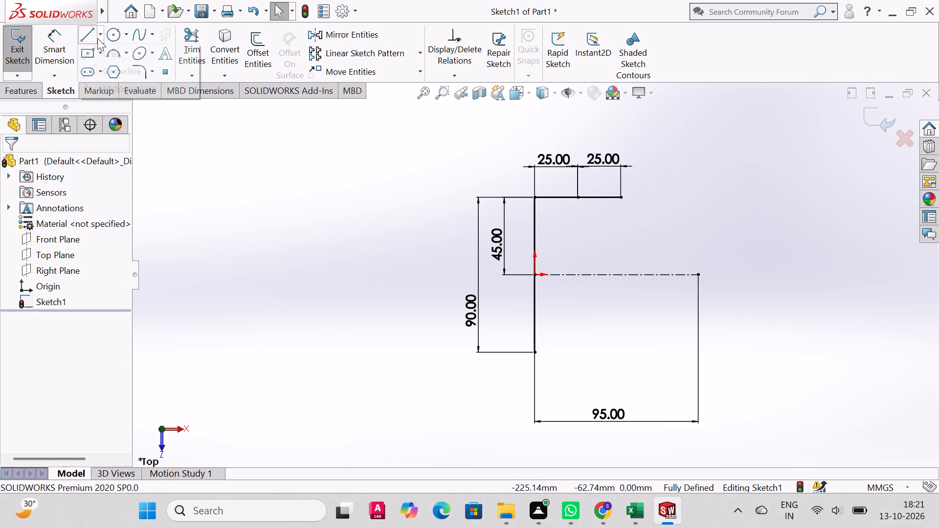
click(83, 32)
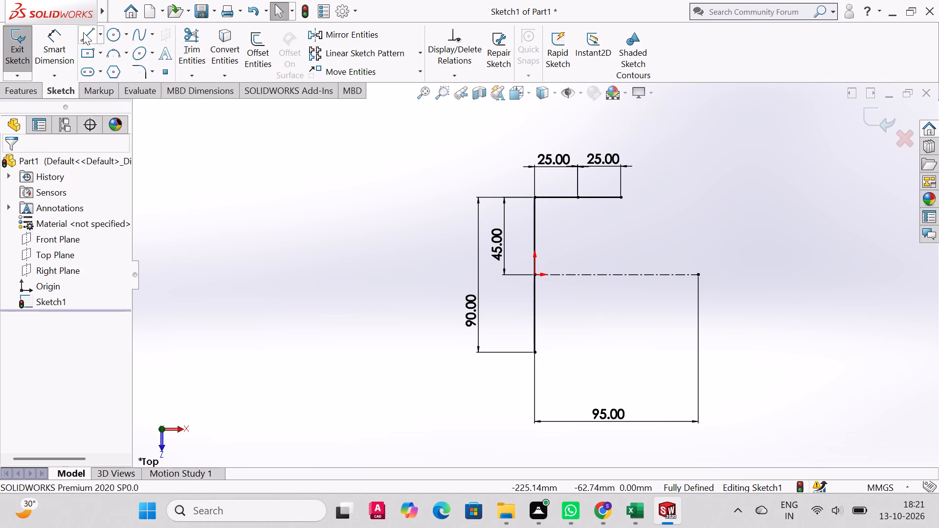
click(623, 197)
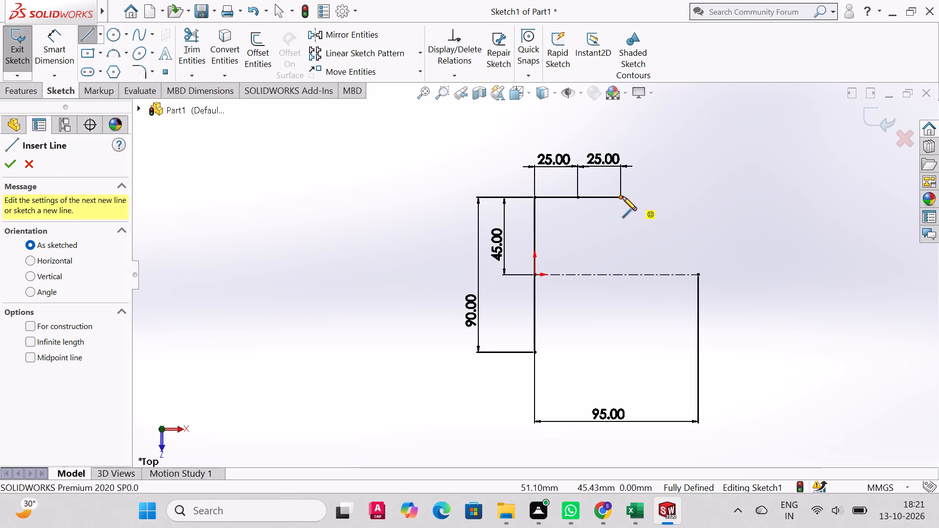
click(622, 353)
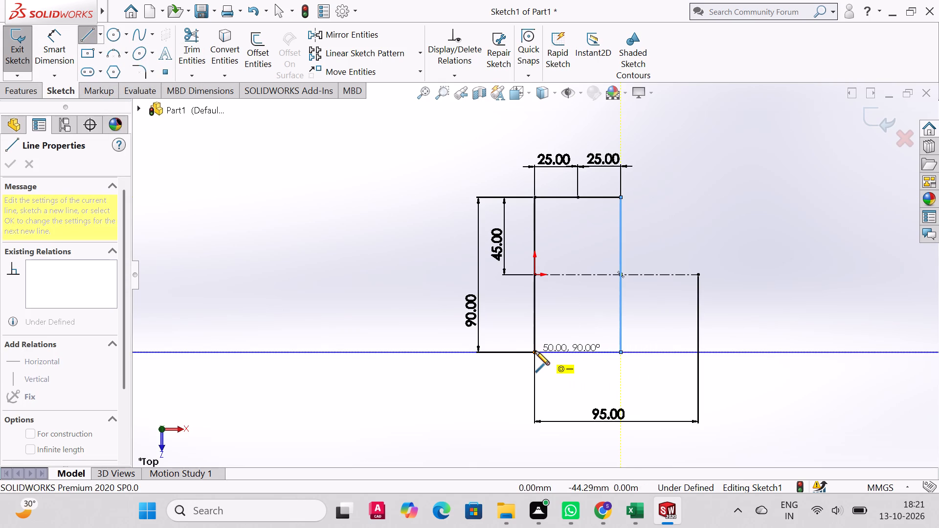
click(536, 351)
right_click(536, 351)
click(599, 360)
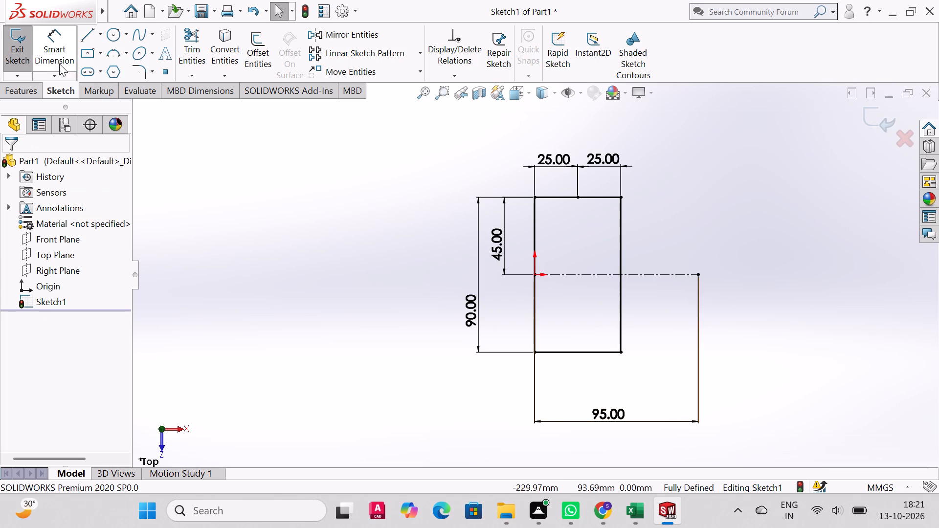
Draw a circle about 19 mm in diameter centered on the point joining the two 25 mm top lines.
click(111, 36)
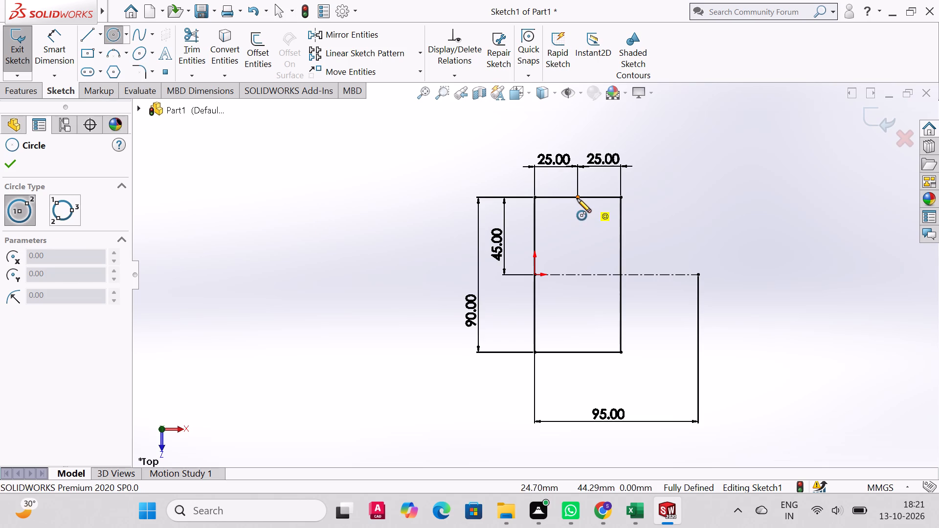
click(580, 198)
click(582, 213)
right_click(582, 213)
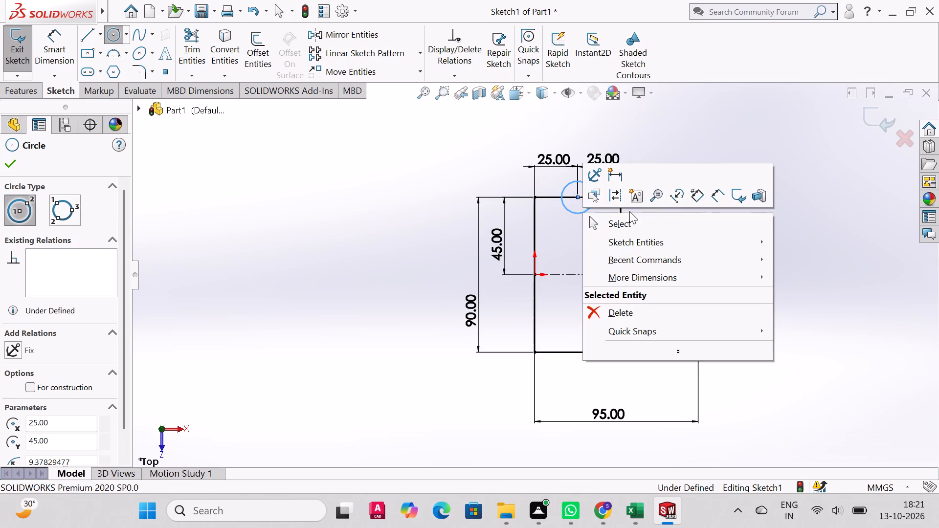
click(636, 220)
Dimension the diameter of the circle on the top edge as 10 mm.
click(61, 50)
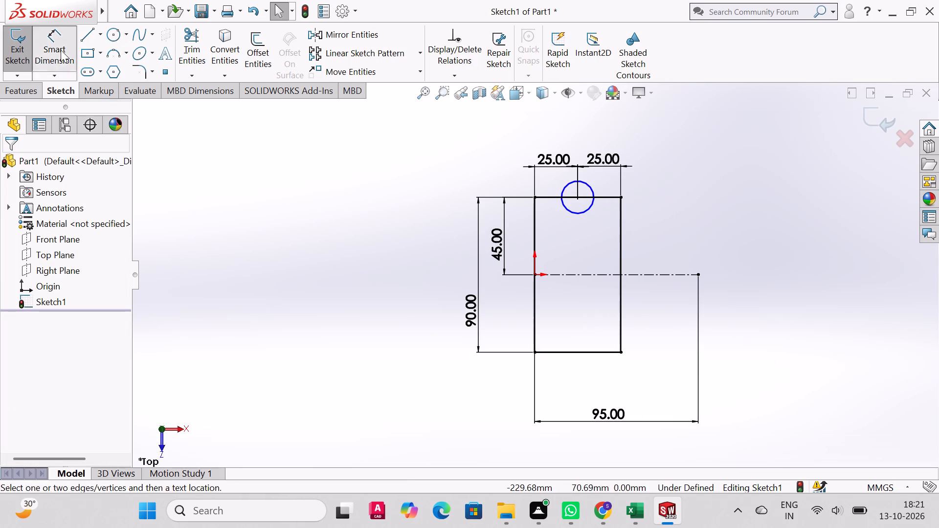
click(591, 191)
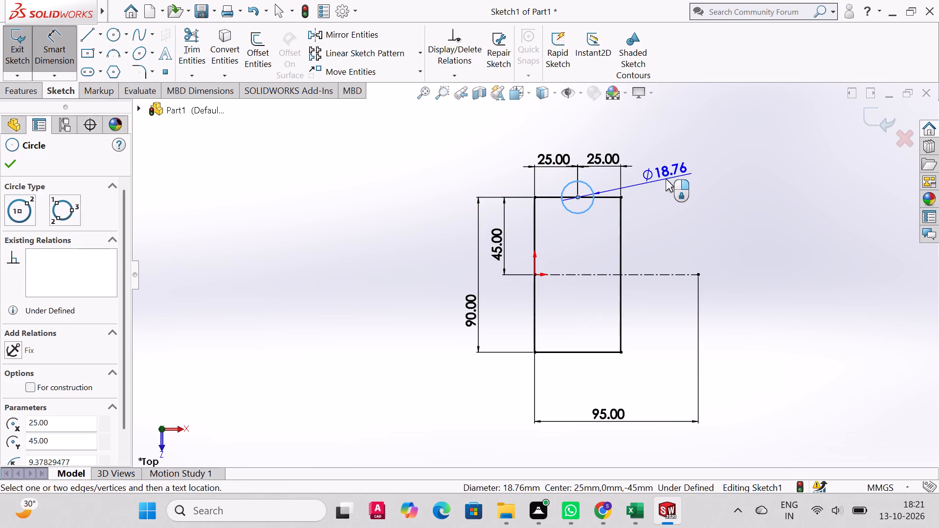
click(666, 179)
text(10)
key(Return)
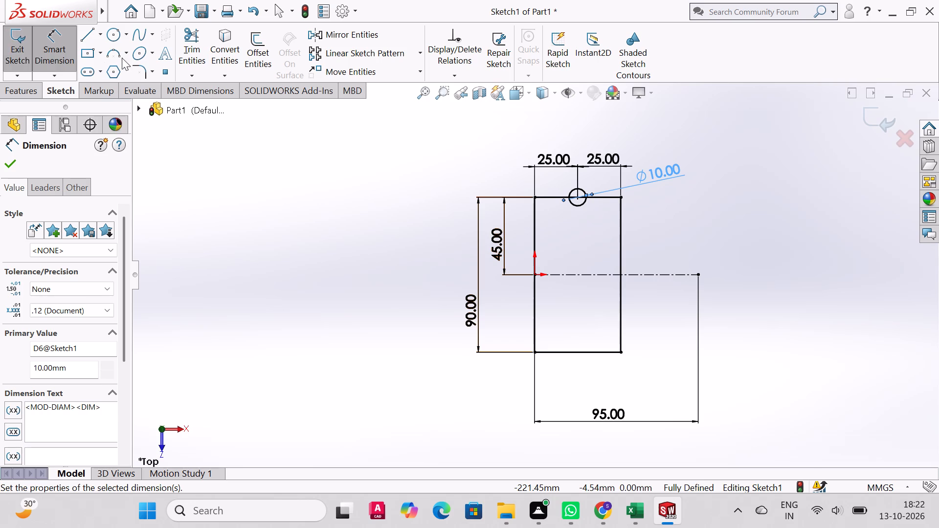
Draw a vertical centerline about 20 mm long from the circle's center down into the rectangle.
click(88, 36)
click(99, 41)
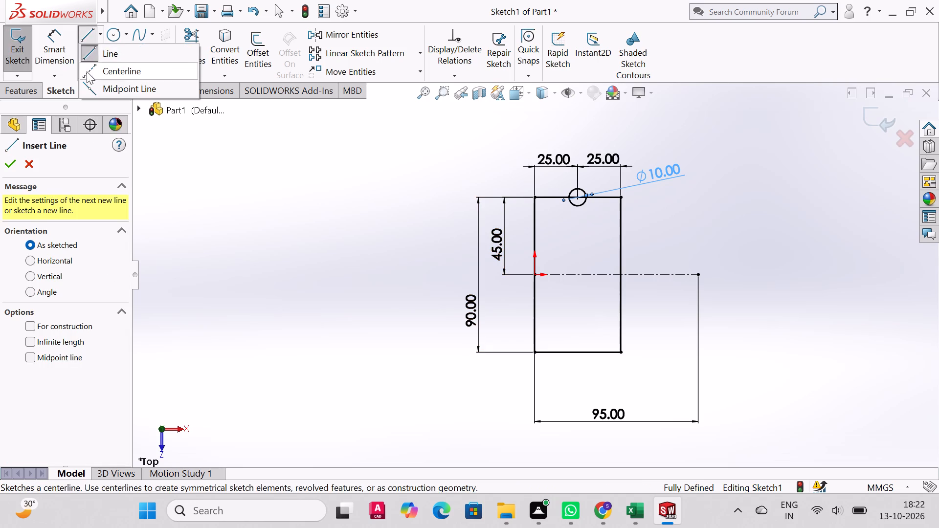
click(89, 76)
click(579, 198)
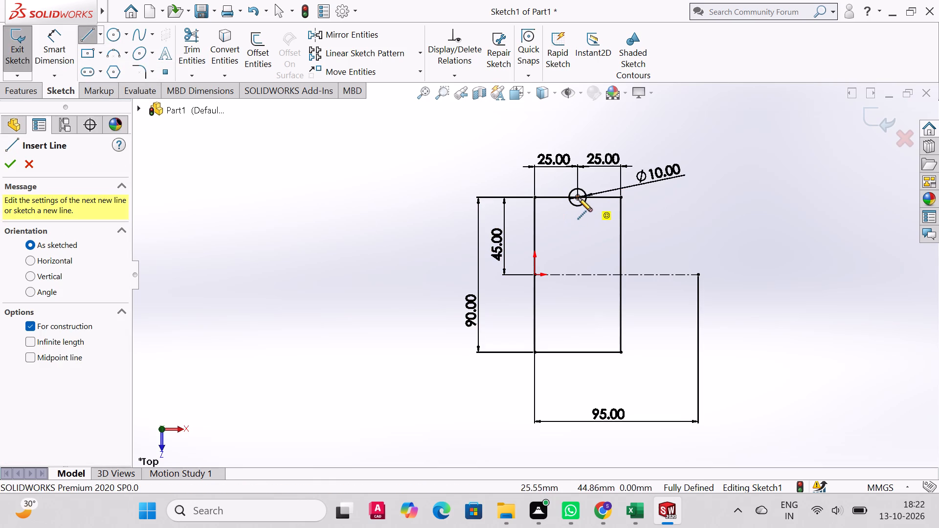
click(576, 232)
right_click(576, 230)
click(604, 239)
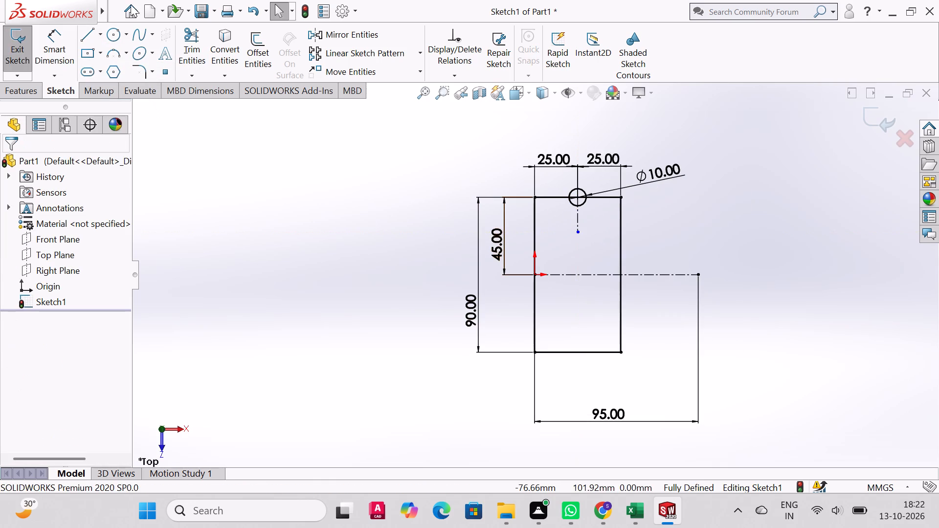
Dimension the vertical centerline's length as 25 mm.
click(63, 43)
click(577, 214)
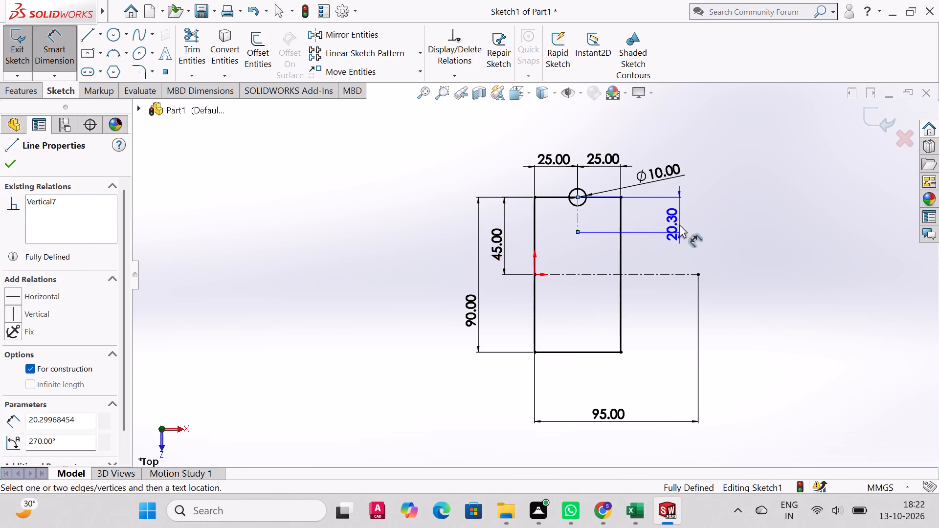
click(679, 224)
text(25)
key(Return)
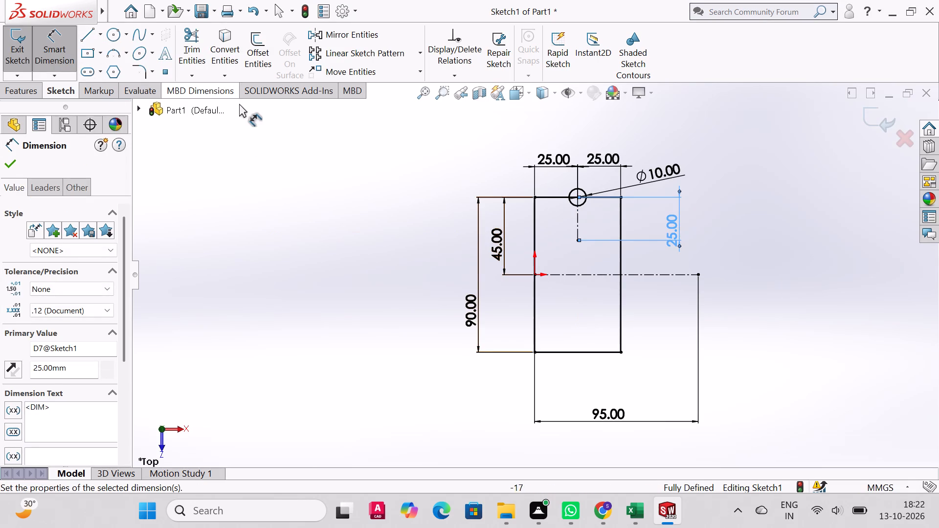
key(Escape)
Draw a circle about 18 mm in diameter centered on the vertical centerline's lower endpoint.
click(106, 38)
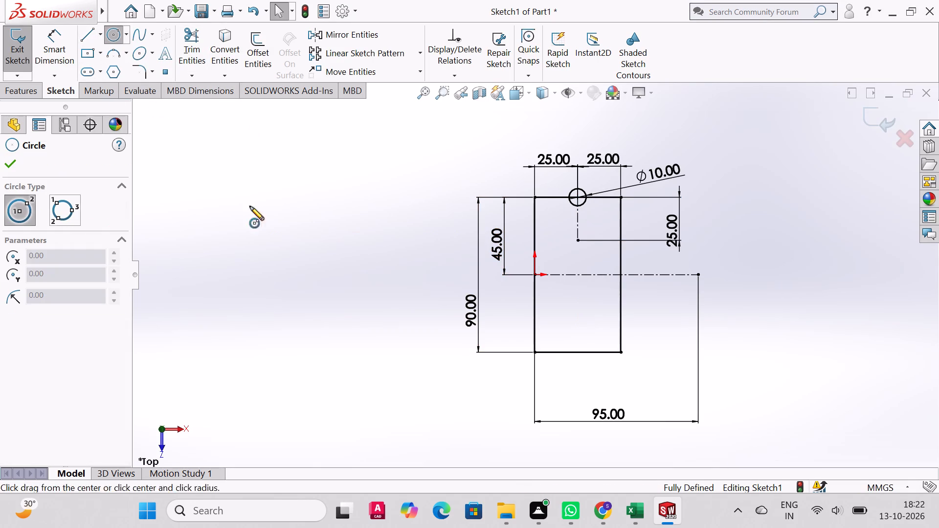
click(578, 241)
click(592, 246)
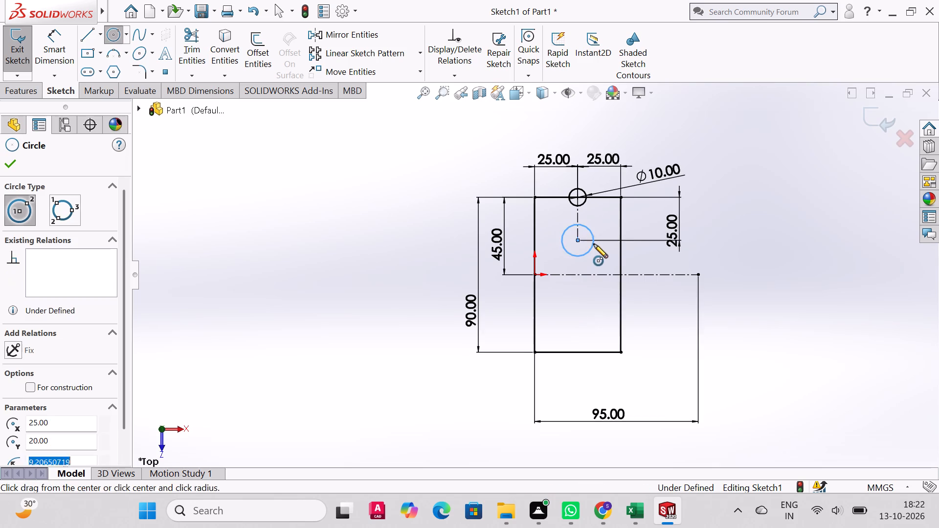
right_click(594, 243)
click(632, 256)
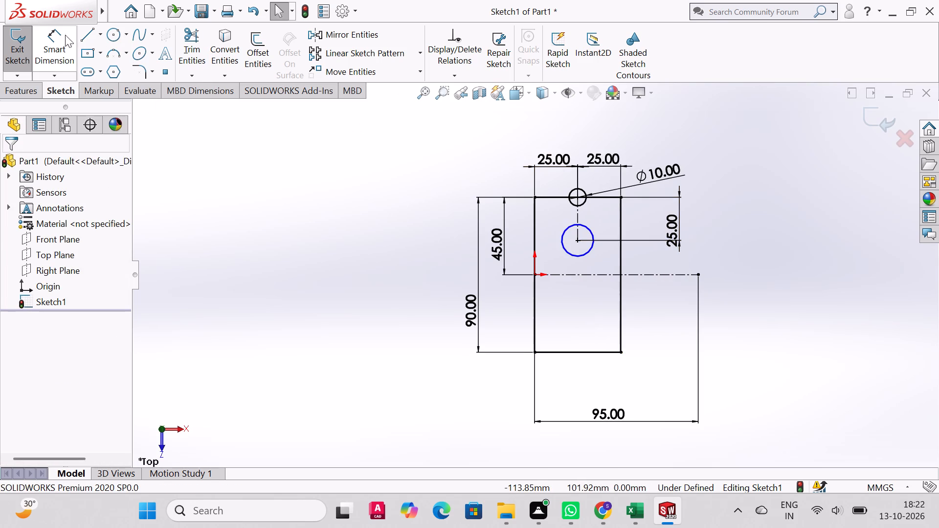
Dimension the lower circle's diameter as 10 mm.
click(56, 43)
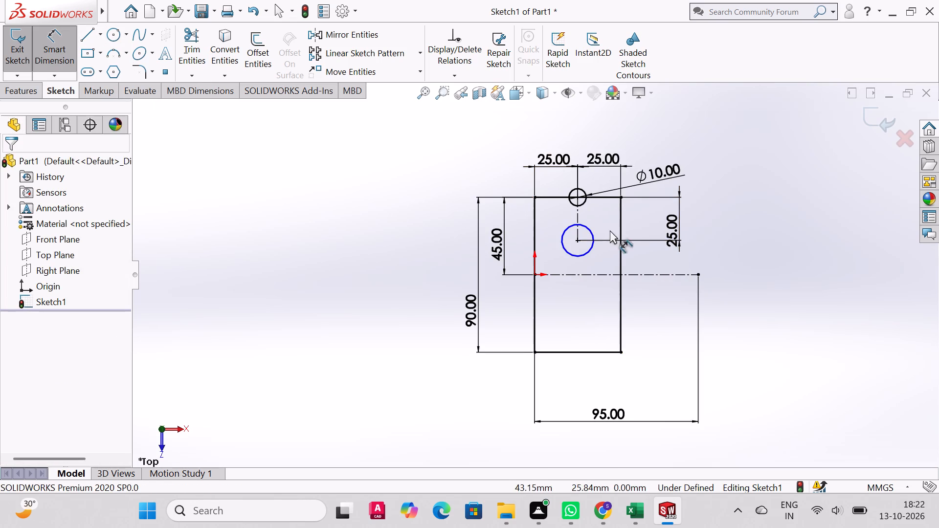
click(592, 233)
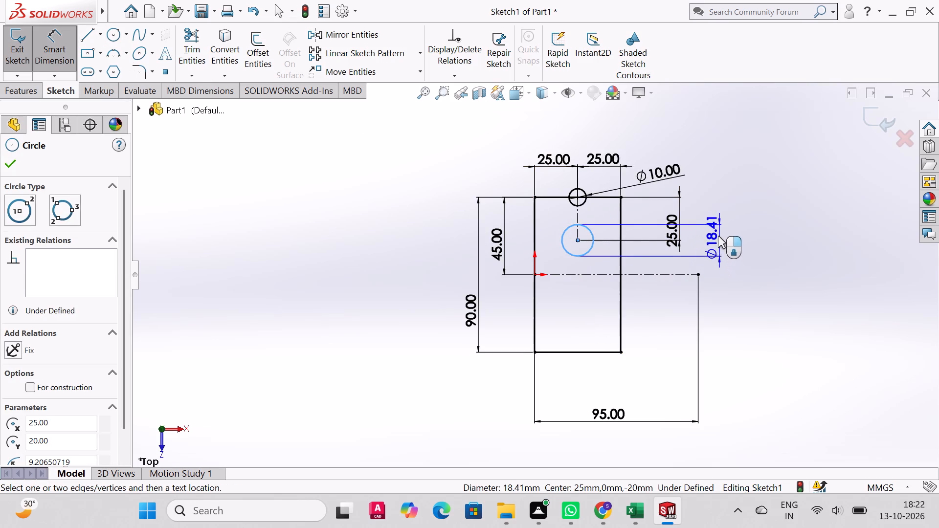
click(717, 234)
text(10)
key(Return)
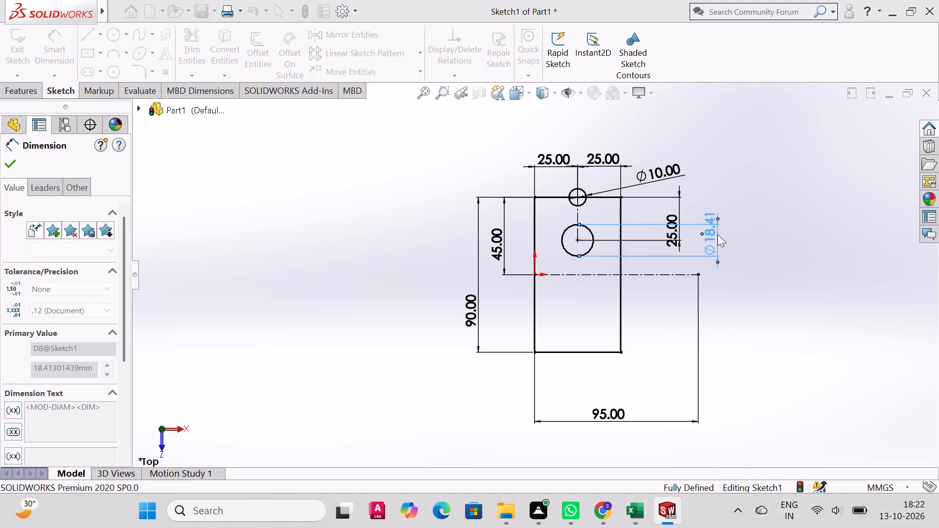
Trim away the lower-right quarter arc of the circle on the rectangle's top edge.
click(191, 34)
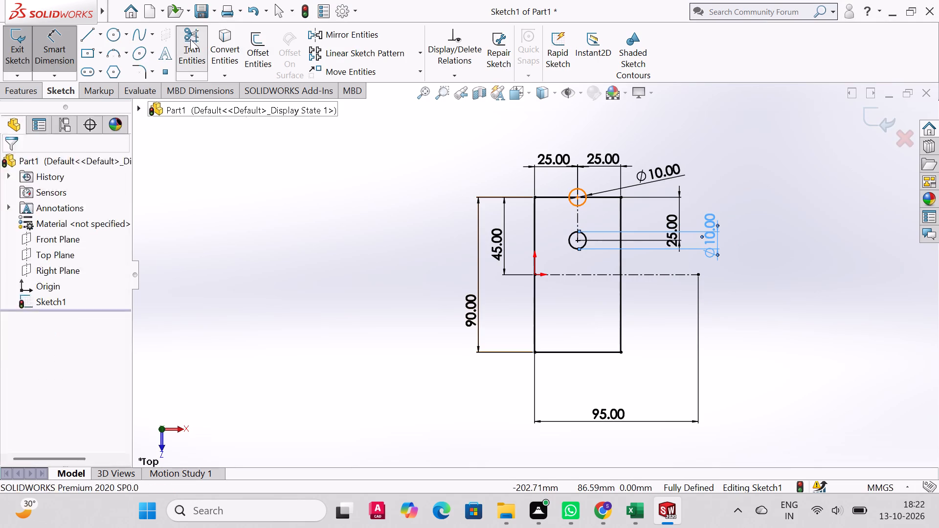
click(582, 187)
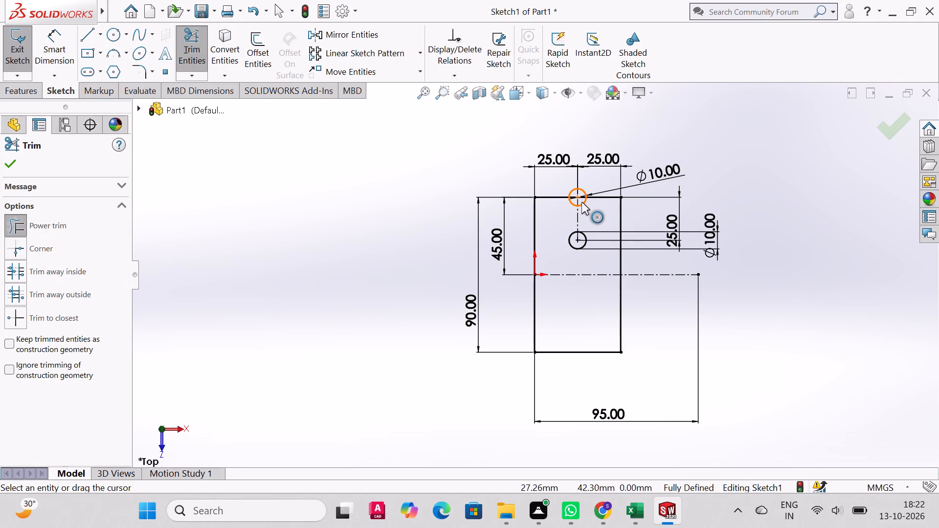
click(581, 202)
scroll(585, 209, up, 4)
scroll(586, 207, down, 6)
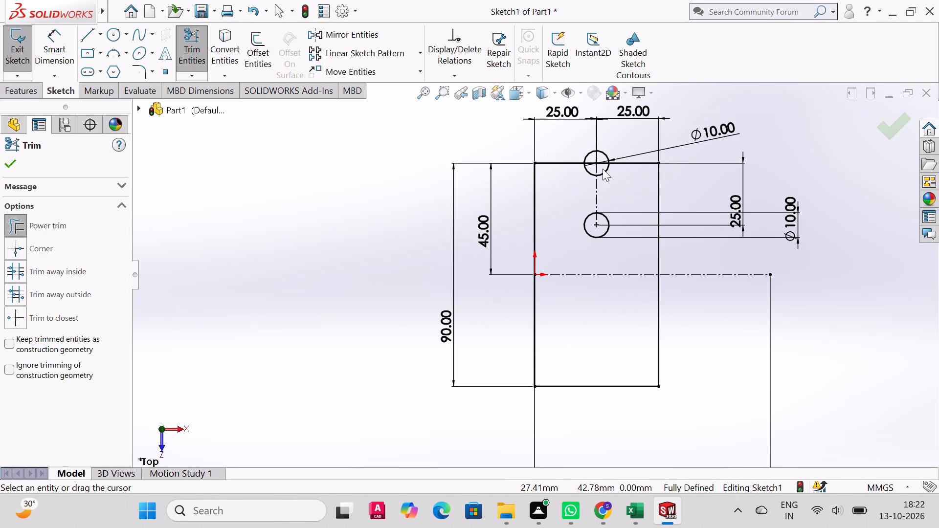
drag(603, 169, 612, 185)
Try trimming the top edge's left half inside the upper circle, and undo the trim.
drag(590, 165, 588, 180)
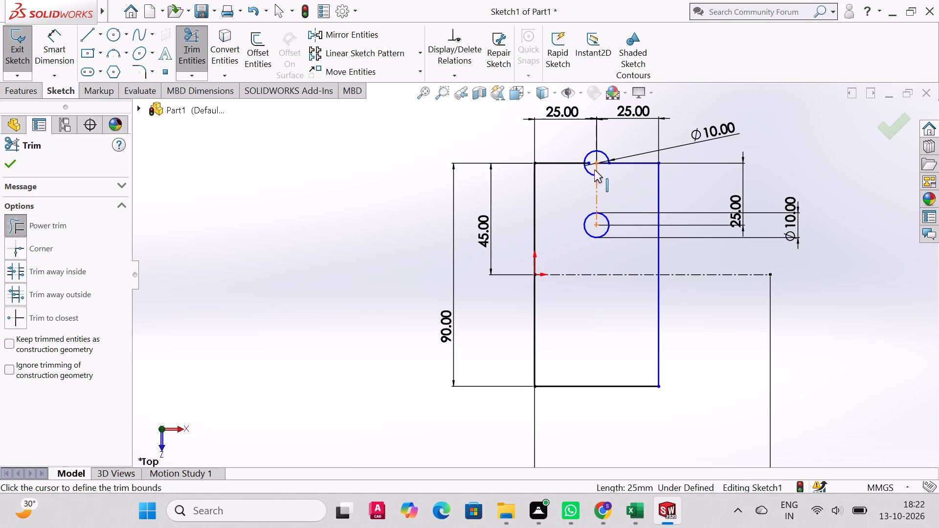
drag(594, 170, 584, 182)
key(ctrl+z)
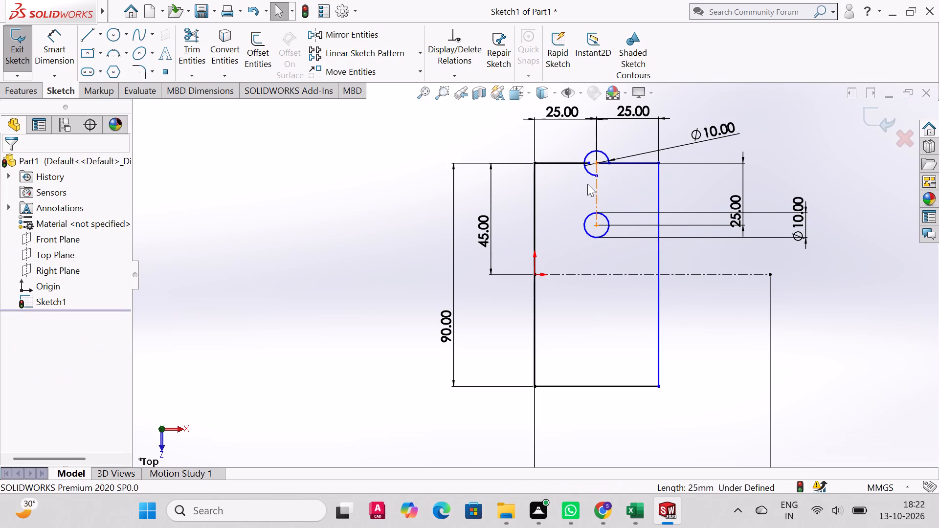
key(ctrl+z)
Trim away the remaining arcs of the upper circle, keeping the rectangle's top edge.
scroll(618, 178, up, 2)
scroll(643, 157, down, 4)
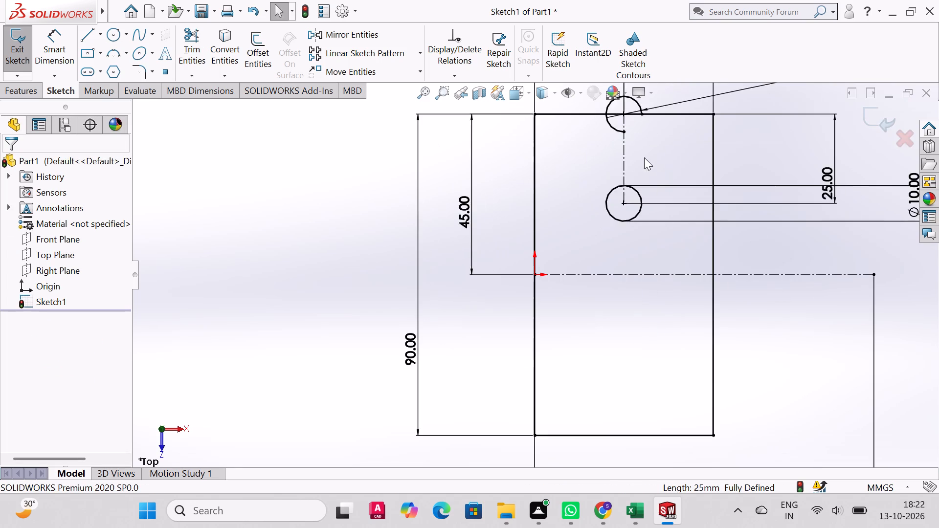
scroll(650, 155, up, 2)
click(437, 90)
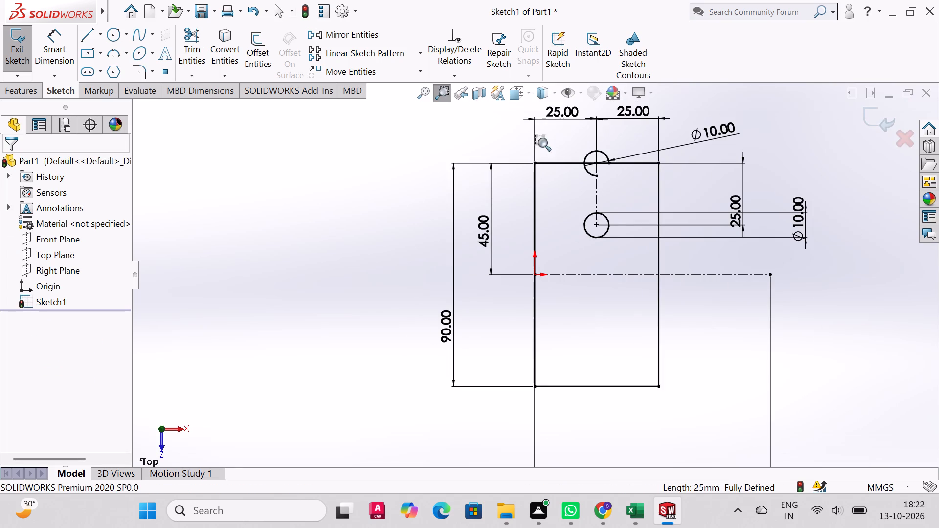
drag(533, 114, 717, 227)
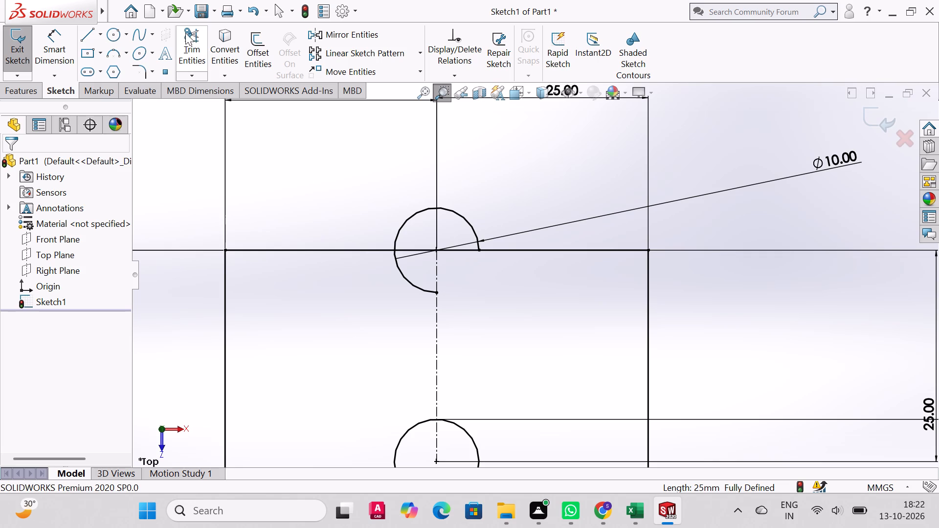
click(185, 33)
drag(380, 305, 421, 267)
drag(394, 188, 414, 223)
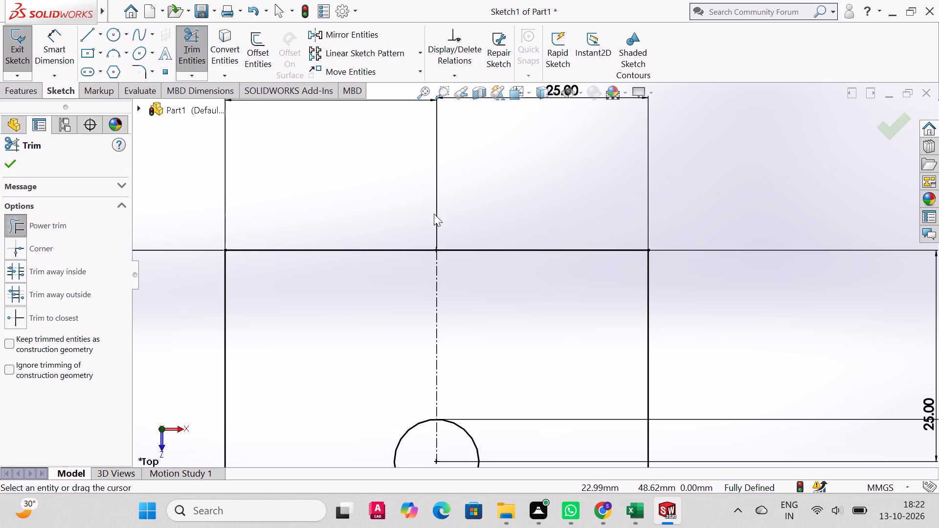
Draw a 25 mm vertical line from the lower circle's left side up to the rectangle's top edge.
scroll(524, 253, up, 5)
scroll(524, 253, down, 2)
scroll(522, 325, up, 1)
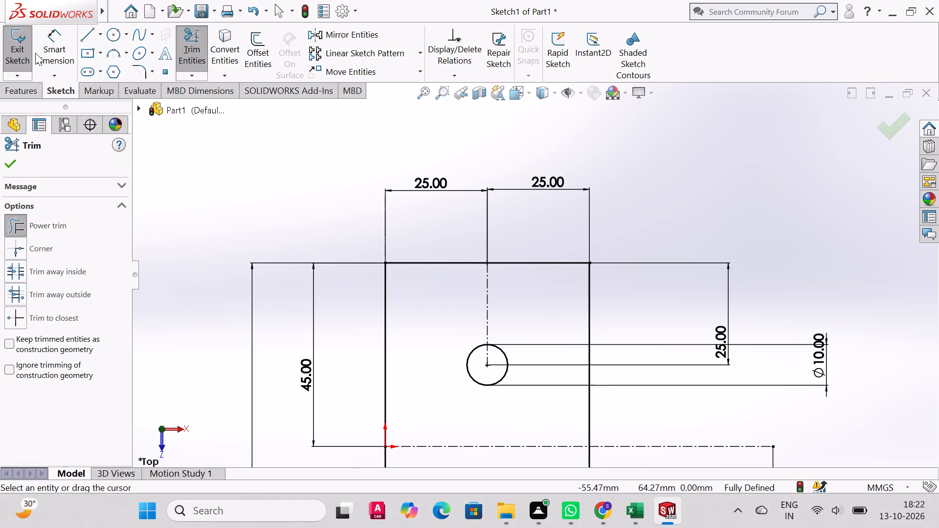
click(79, 37)
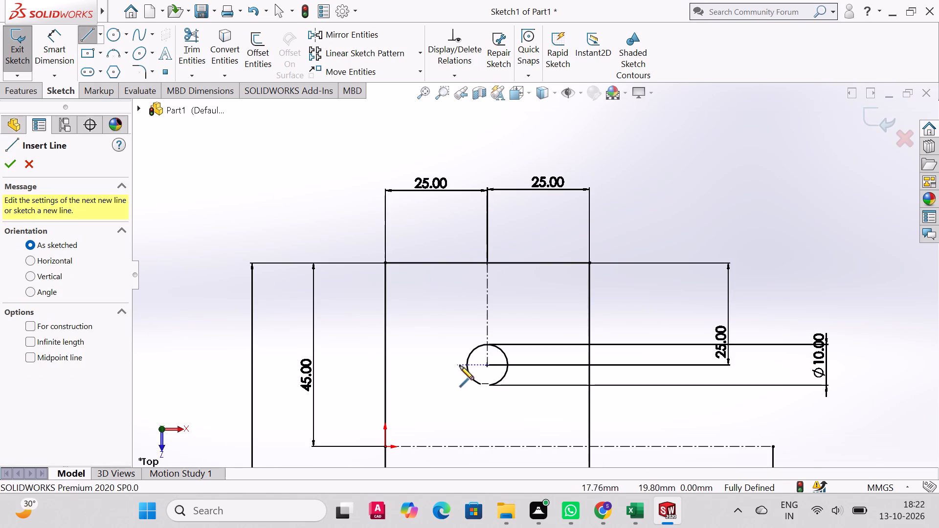
click(467, 365)
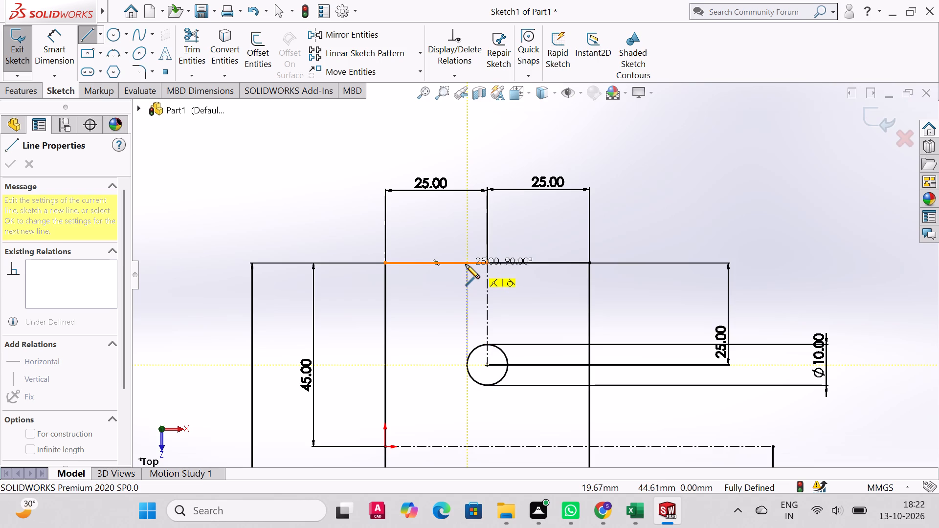
click(466, 264)
right_click(466, 264)
click(506, 272)
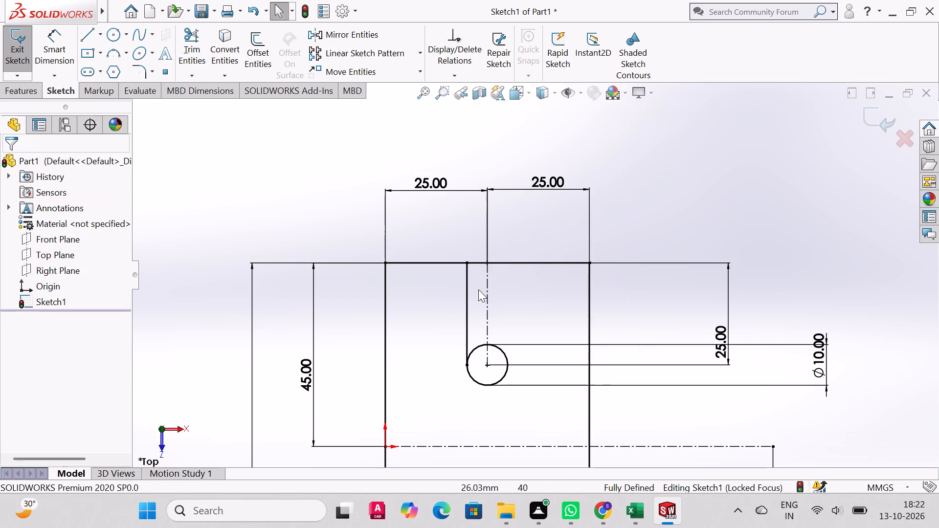
Draw a 25 mm vertical line from the lower circle's right side up to the rectangle's top edge.
click(94, 30)
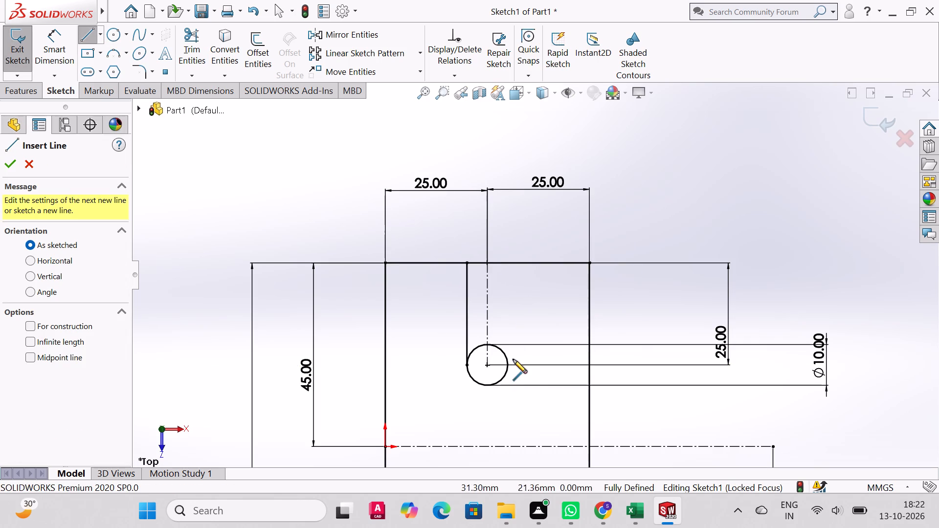
click(508, 365)
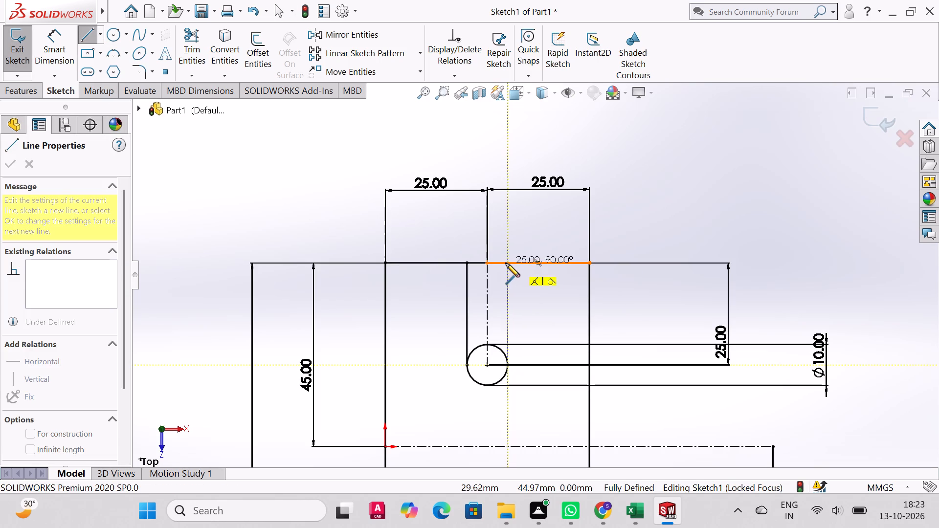
click(507, 263)
right_click(507, 263)
click(544, 273)
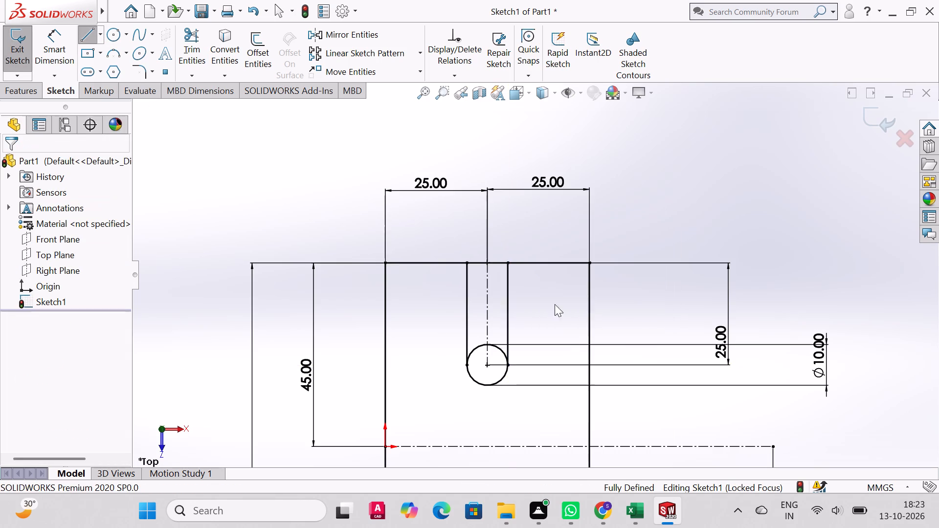
Trim the rectangle's top edge between the two vertical slot lines to open the slot.
click(187, 36)
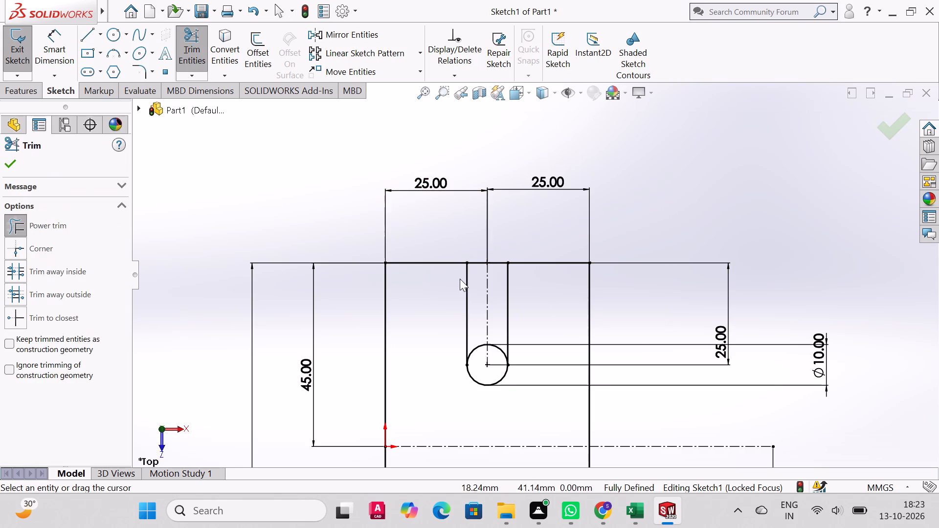
drag(470, 249, 476, 270)
drag(494, 253, 496, 268)
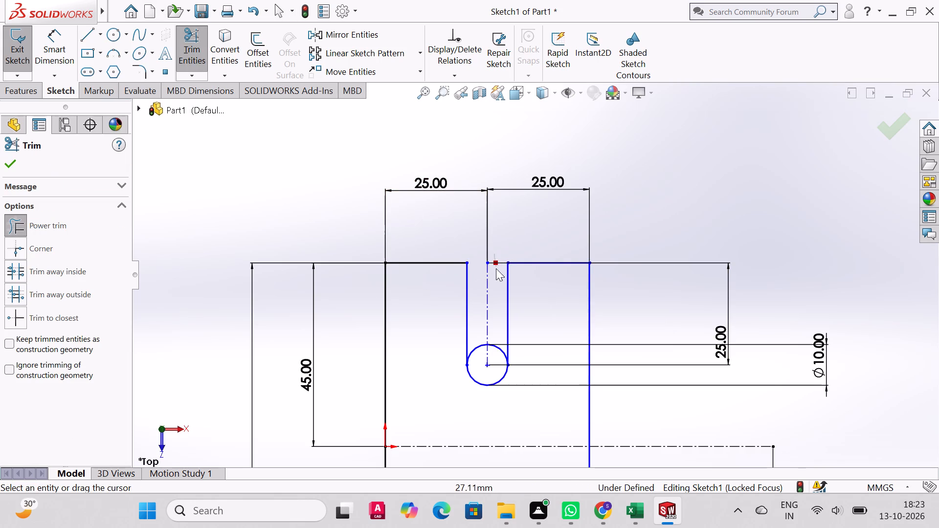
drag(496, 268, 496, 275)
drag(492, 281, 496, 250)
drag(496, 247, 496, 262)
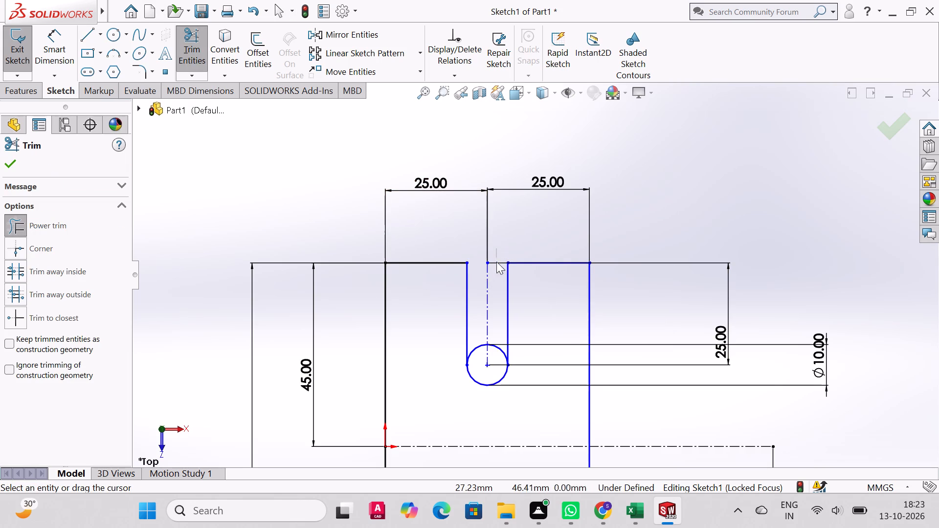
drag(496, 262, 497, 279)
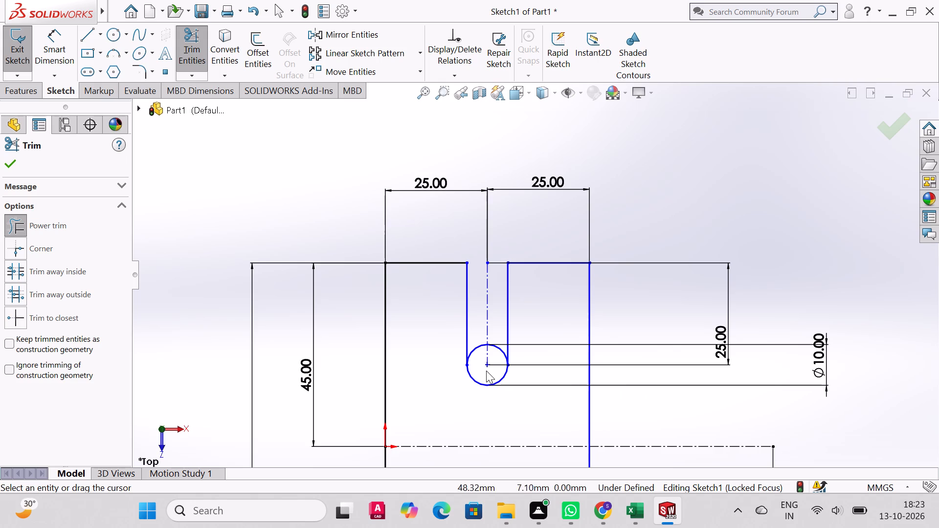
Trim away the upper half of the circle inside the slot, leaving its rounded bottom.
drag(471, 333, 475, 355)
drag(500, 335, 493, 356)
Delete the slot circle's 10 mm diameter dimension and the vertical centerline's 25 mm length dimension.
scroll(564, 285, down, 1)
scroll(556, 364, up, 2)
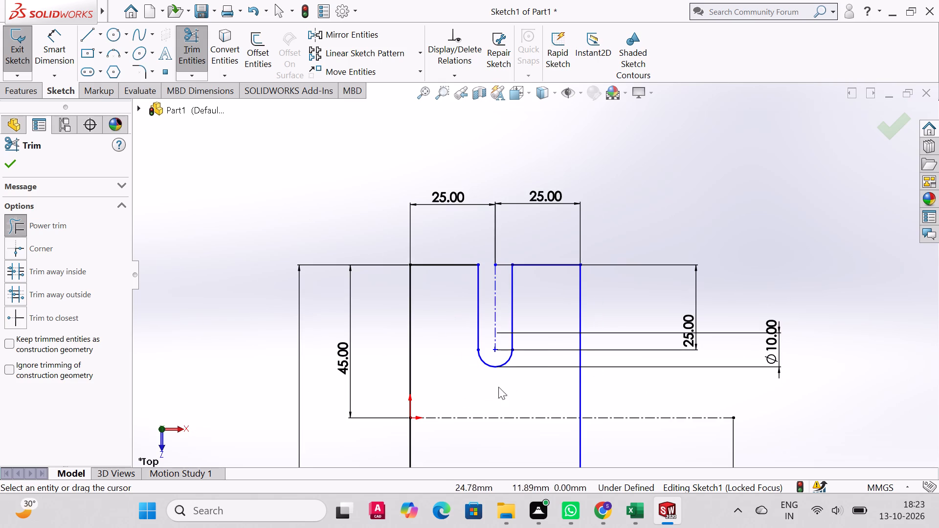
click(775, 339)
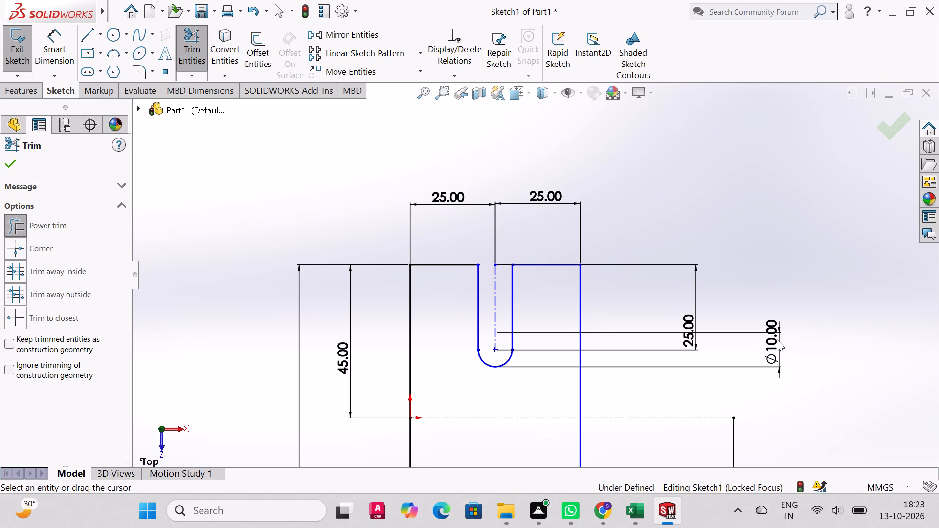
key(Escape)
click(776, 334)
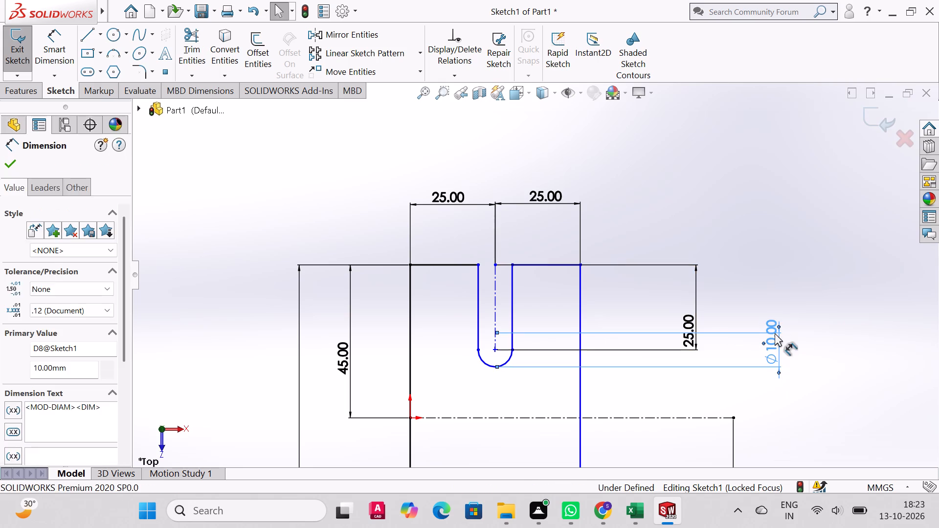
key(Delete)
click(680, 334)
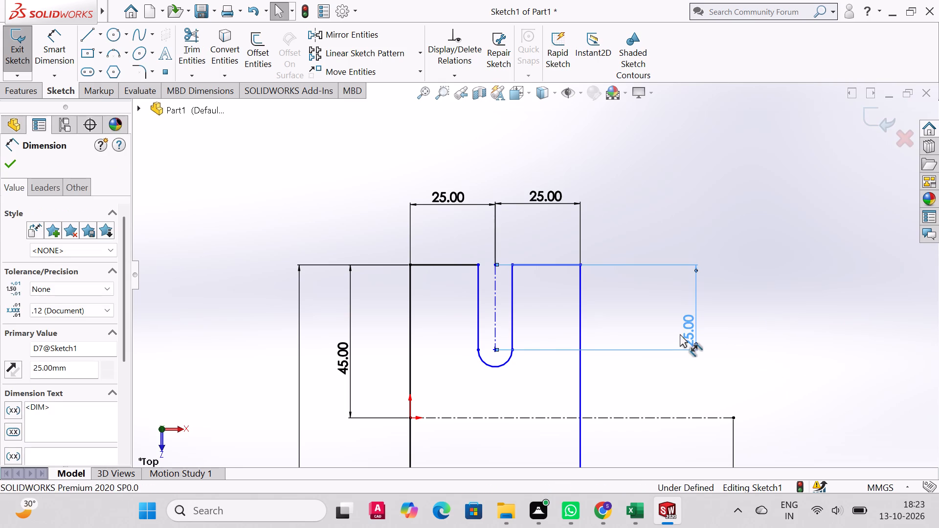
key(Delete)
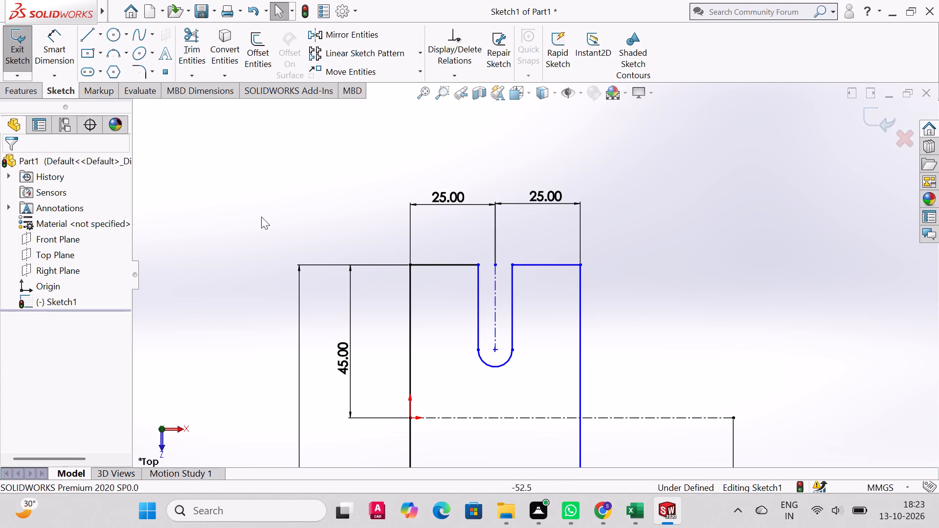
Dimension the top edge segment to the right of the slot as 20 mm.
click(552, 267)
key(Escape)
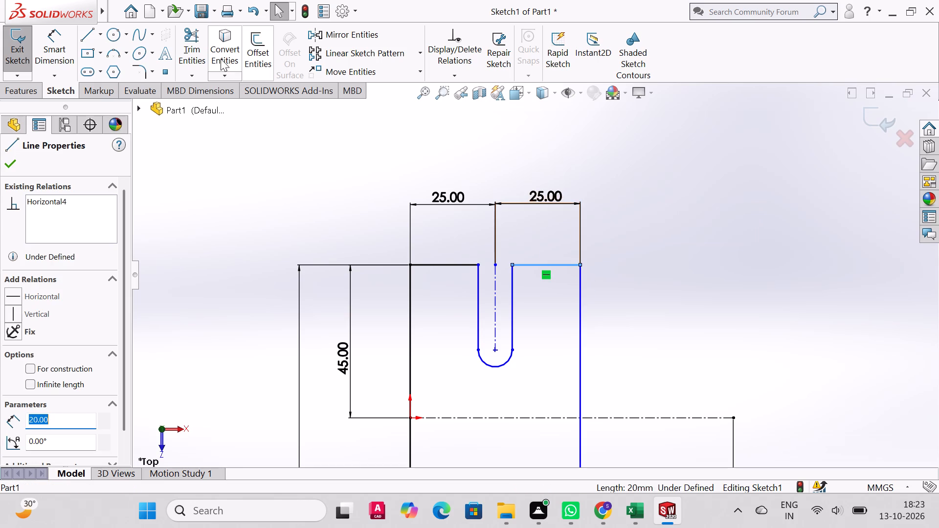
click(66, 36)
click(559, 262)
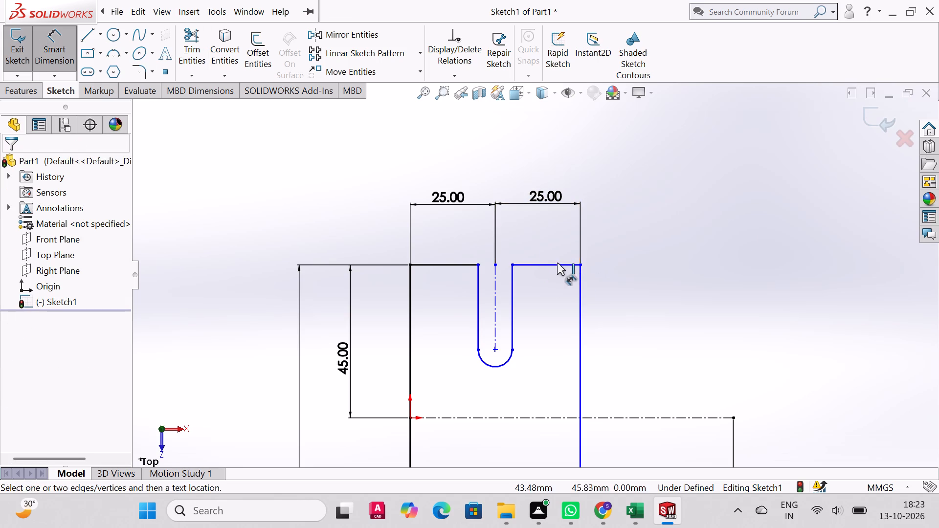
click(556, 264)
click(555, 243)
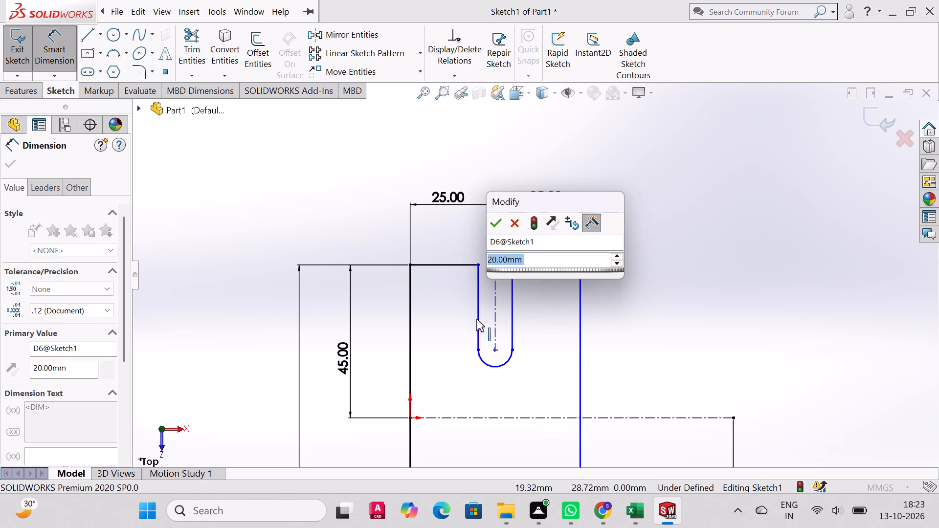
click(492, 228)
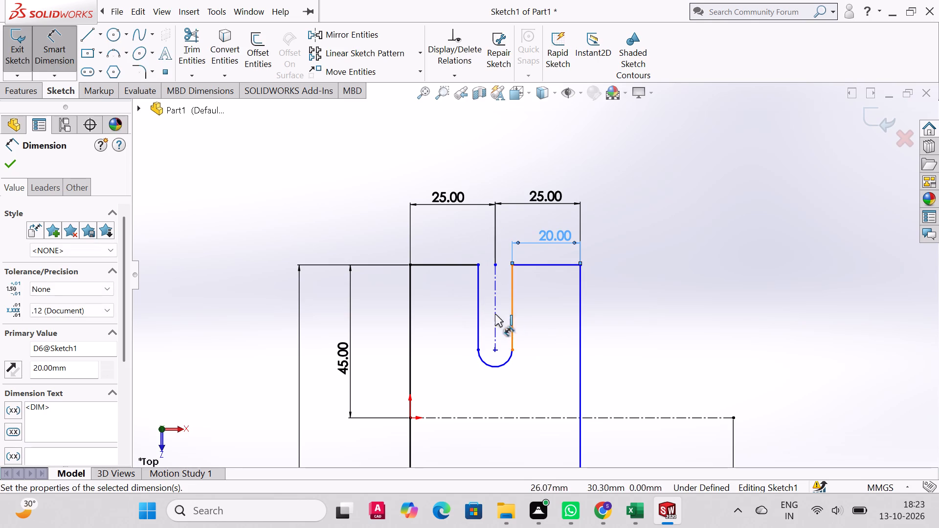
Dimension the horizontal distance between the rectangle's left edge and the slot's left side as 20 mm.
click(478, 313)
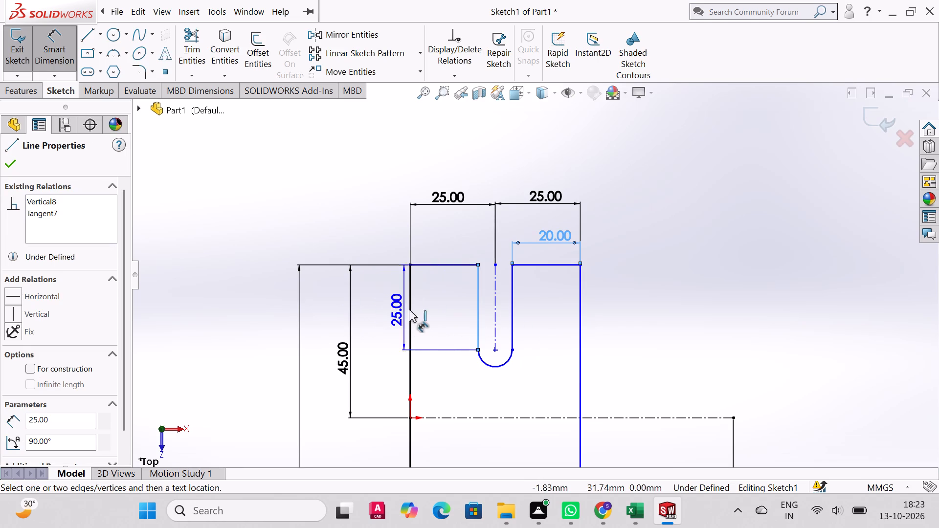
click(409, 309)
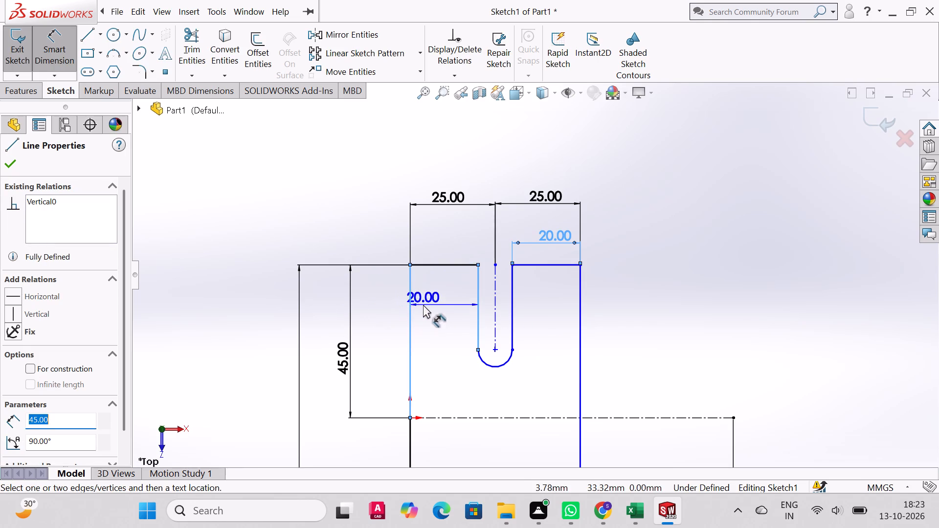
click(450, 302)
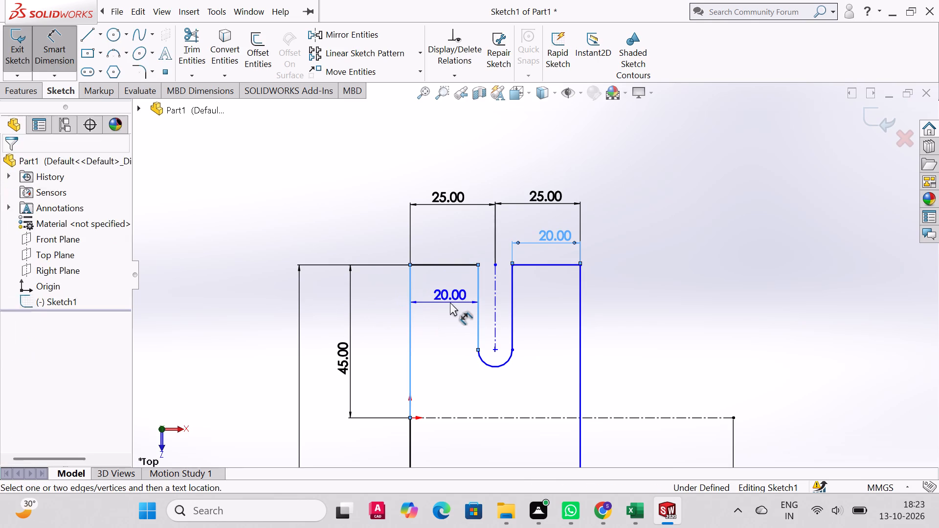
click(393, 286)
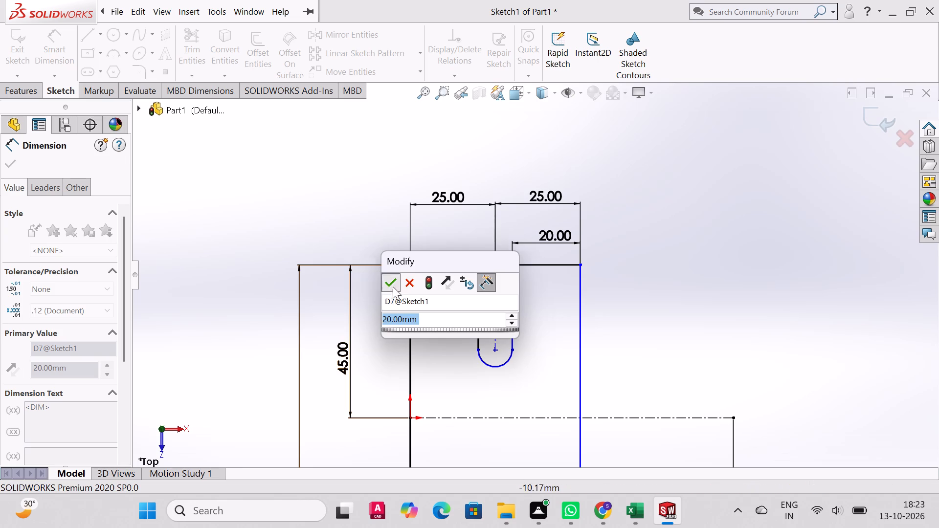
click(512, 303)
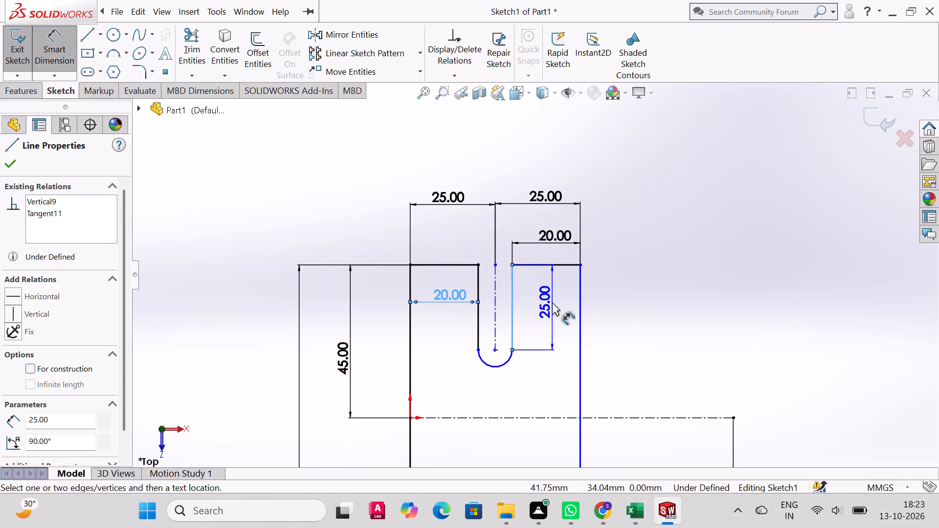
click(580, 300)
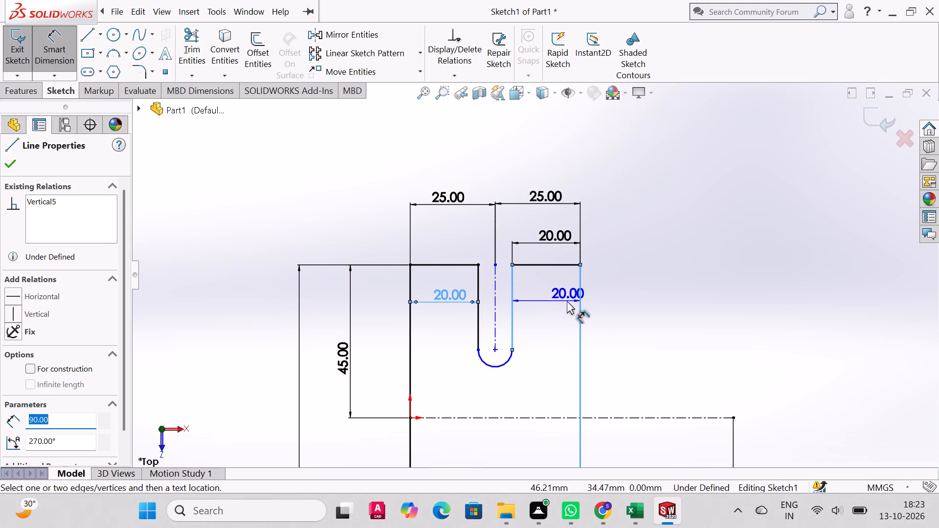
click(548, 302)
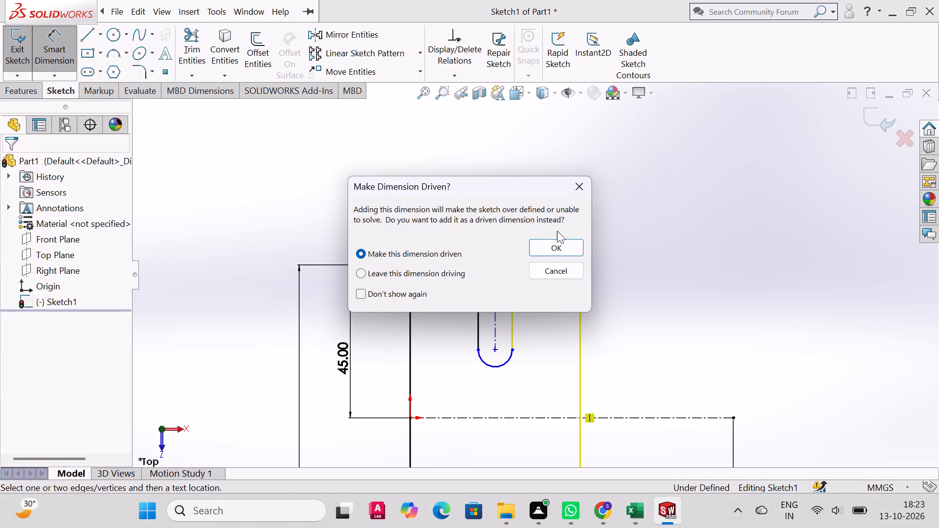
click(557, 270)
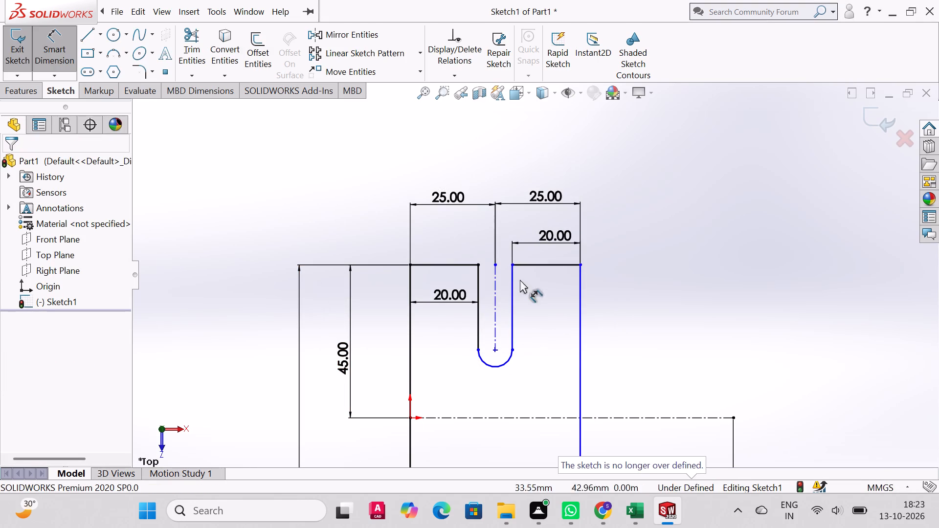
Dimension the slot's right side as 25 mm.
click(514, 292)
click(620, 294)
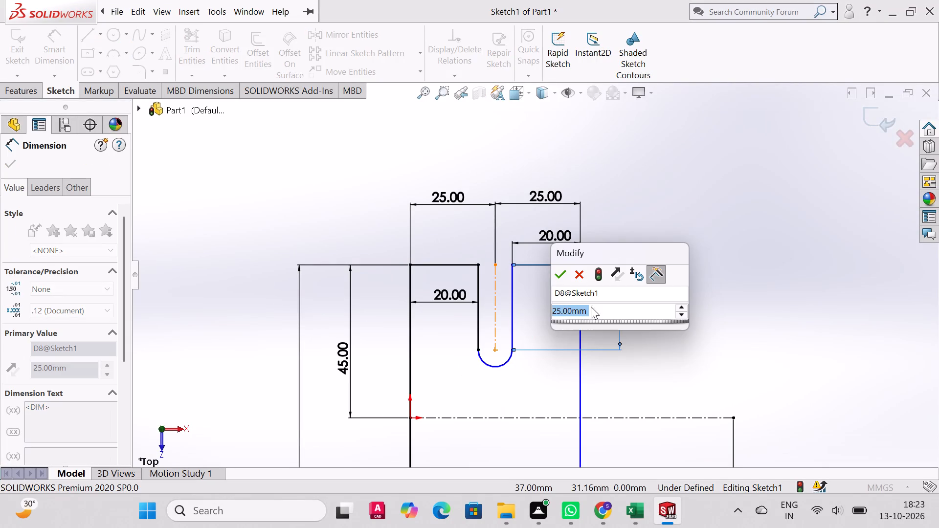
click(564, 274)
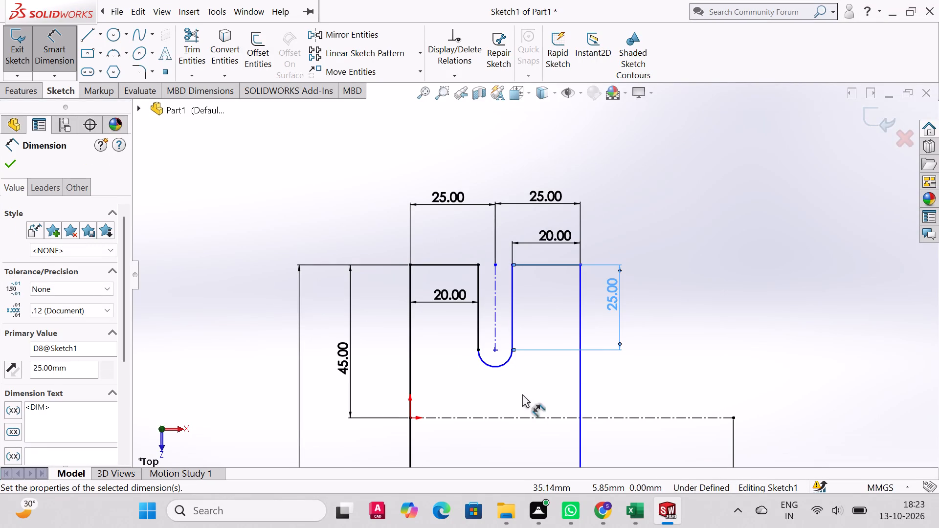
Dimension the radius of the slot's rounded bottom as 5 mm.
click(499, 366)
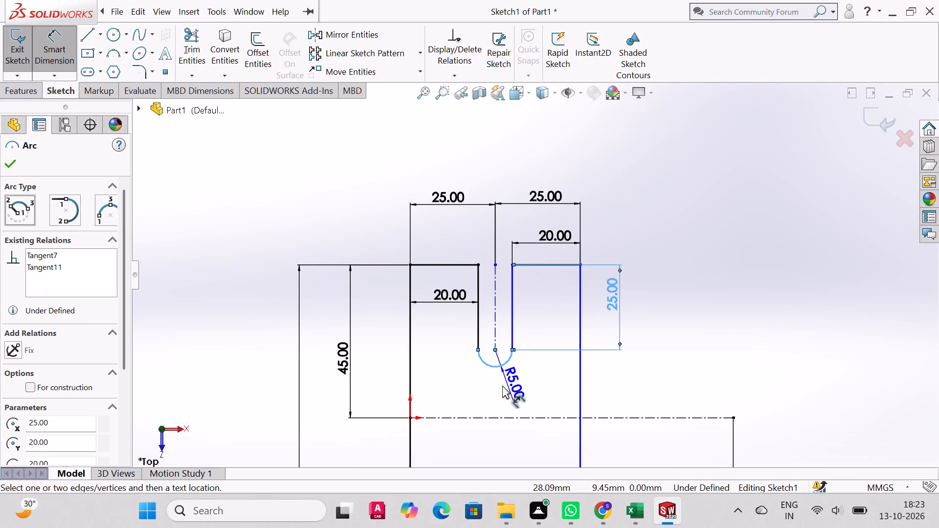
click(502, 385)
click(442, 370)
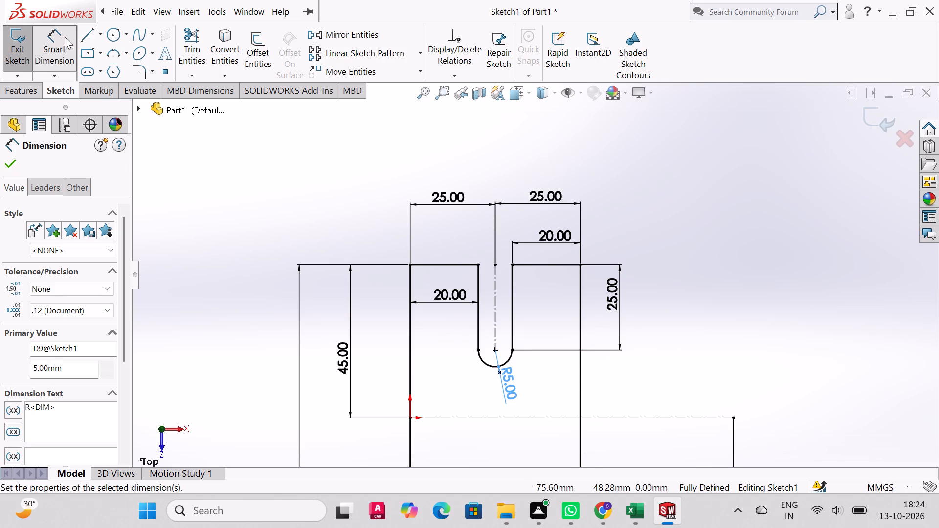
Sketch a 45° line about 12.45 mm long across the profile's upper-right corner, from the right edge to the top edge.
click(89, 36)
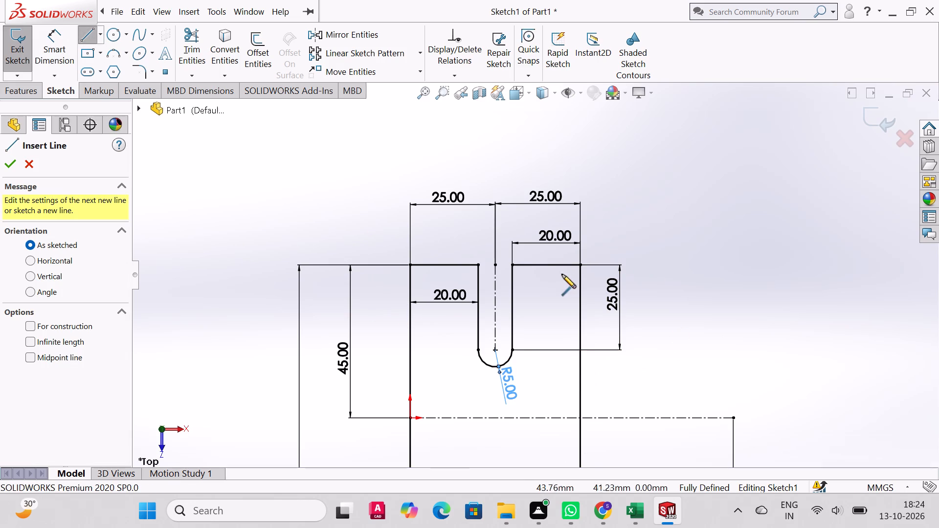
click(580, 295)
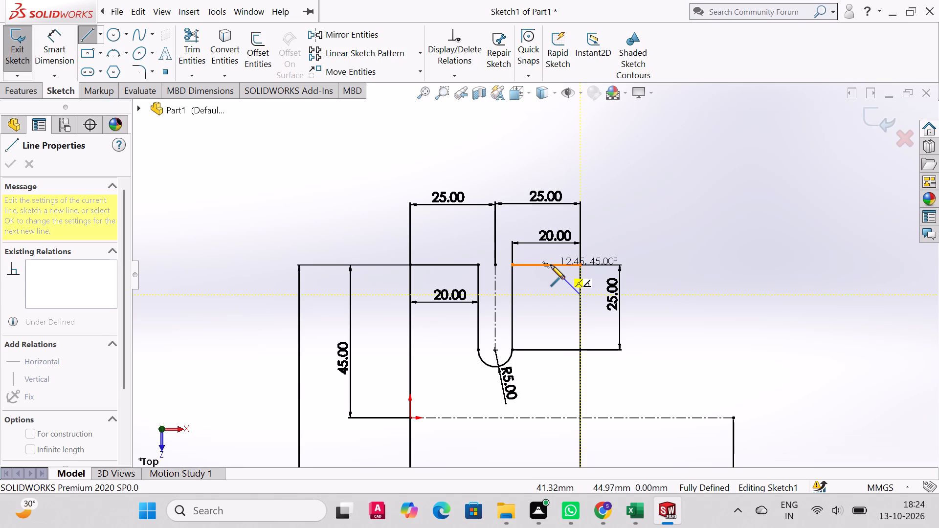
click(551, 265)
right_click(551, 265)
click(600, 270)
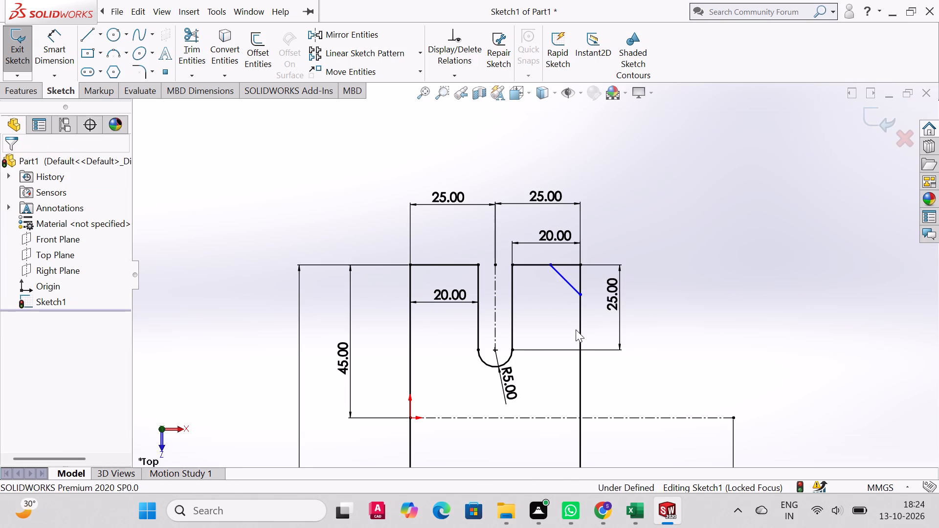
Sketch a matching diagonal line about 12.45 mm long across the upper-left corner, starting level with the other diagonal's lower end.
click(82, 37)
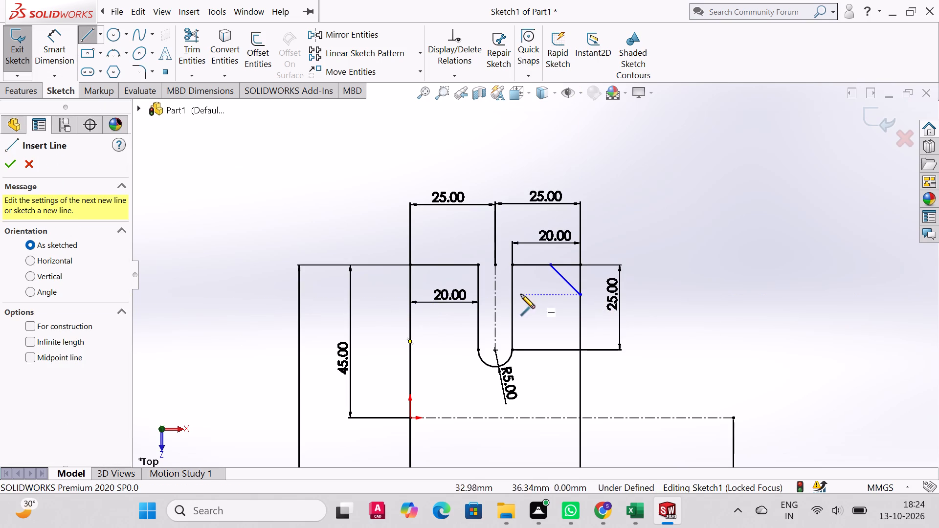
click(409, 294)
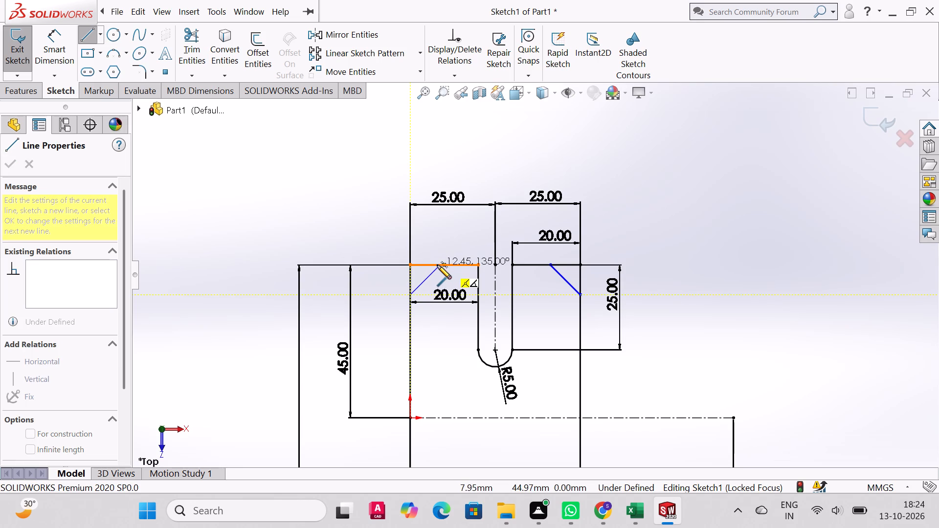
click(437, 265)
right_click(437, 265)
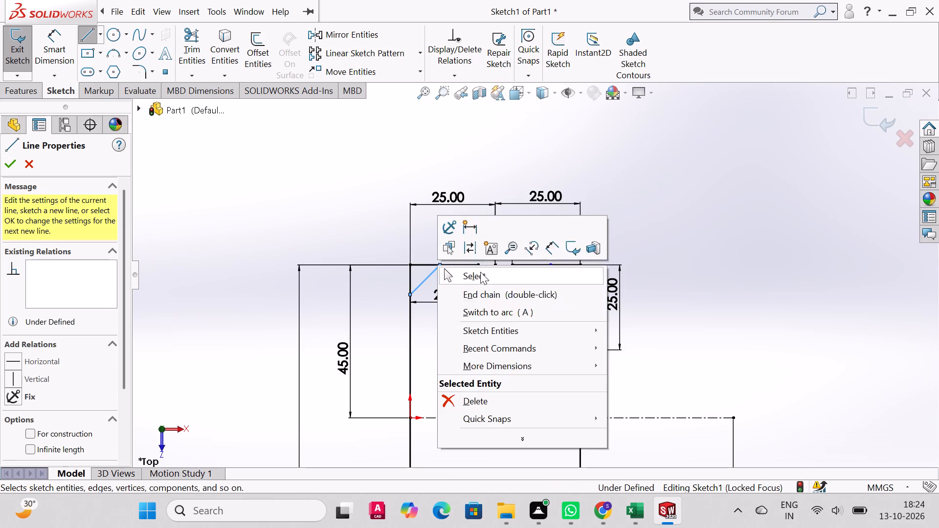
click(480, 272)
Trim away the two upper corners outside the diagonal lines, leaving both corners chamfered.
click(188, 40)
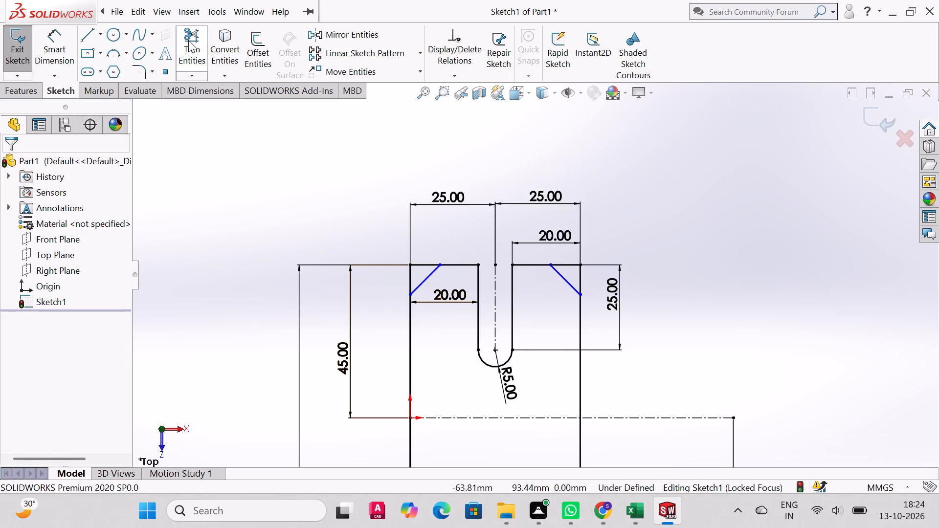
drag(424, 255, 421, 270)
drag(420, 266, 404, 280)
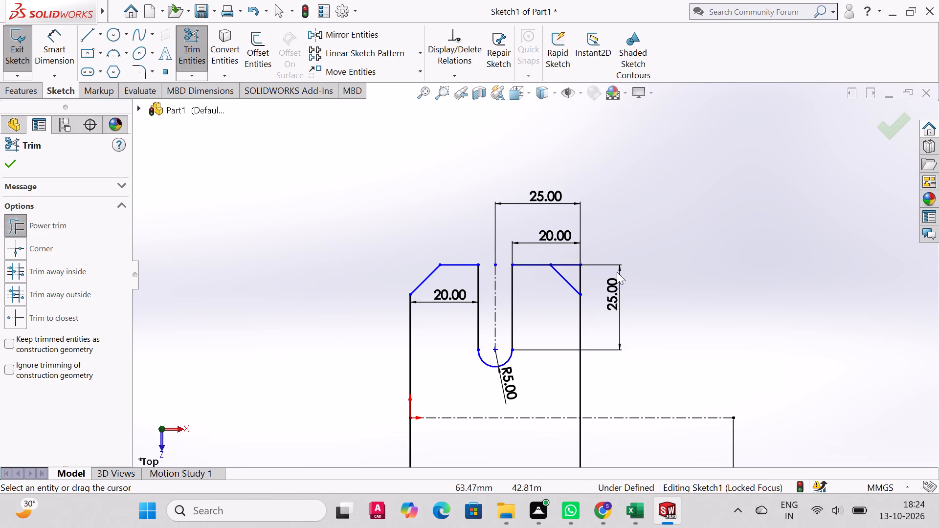
drag(560, 256, 570, 271)
drag(571, 269, 587, 283)
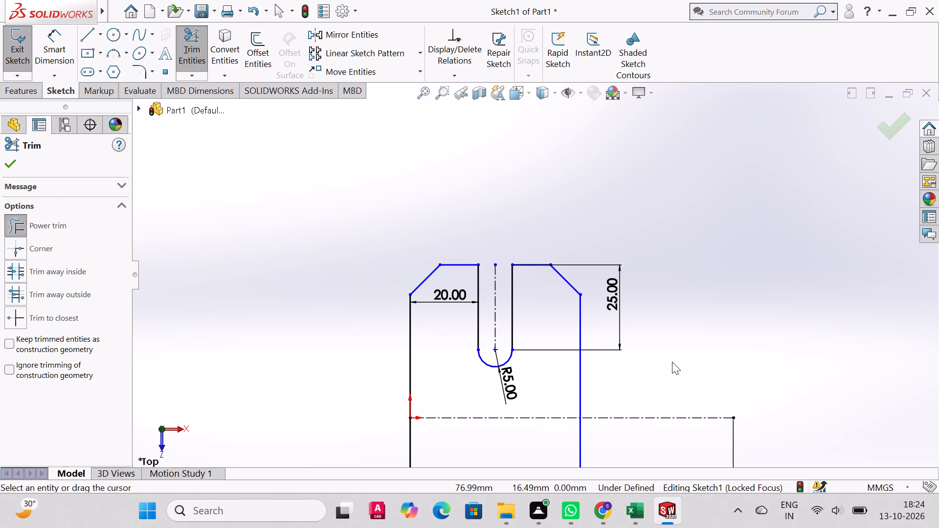
Trim away the right edge below the horizontal centerline and the profile's bottom edge.
scroll(534, 271, down, 2)
scroll(538, 347, up, 7)
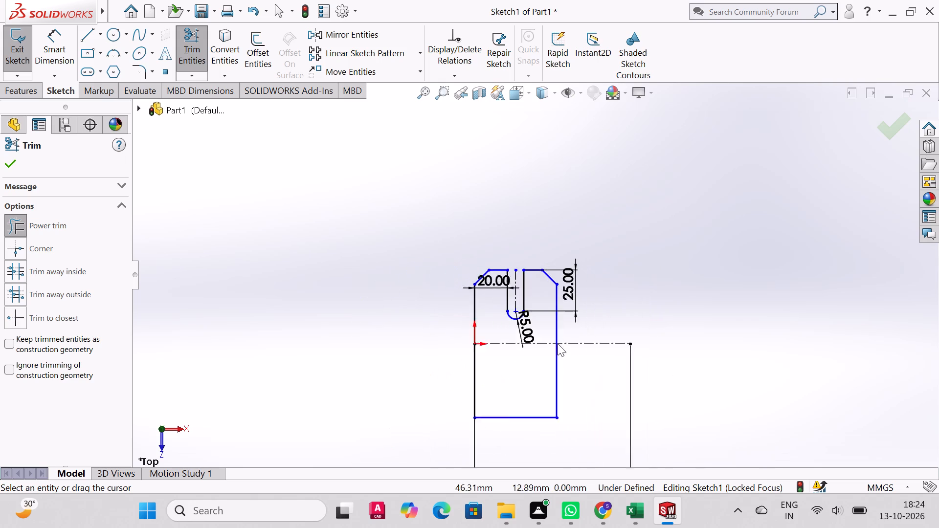
scroll(573, 366, up, 1)
scroll(574, 366, down, 3)
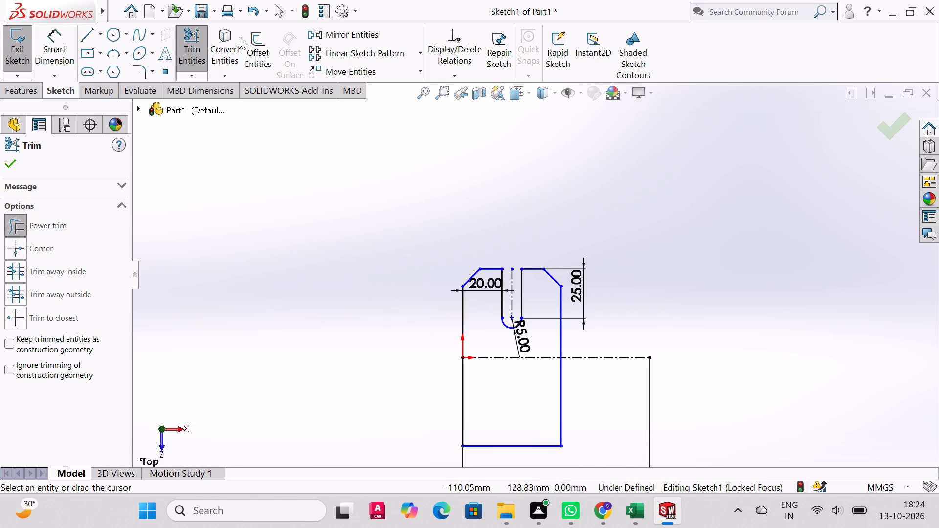
click(194, 34)
drag(546, 396, 578, 403)
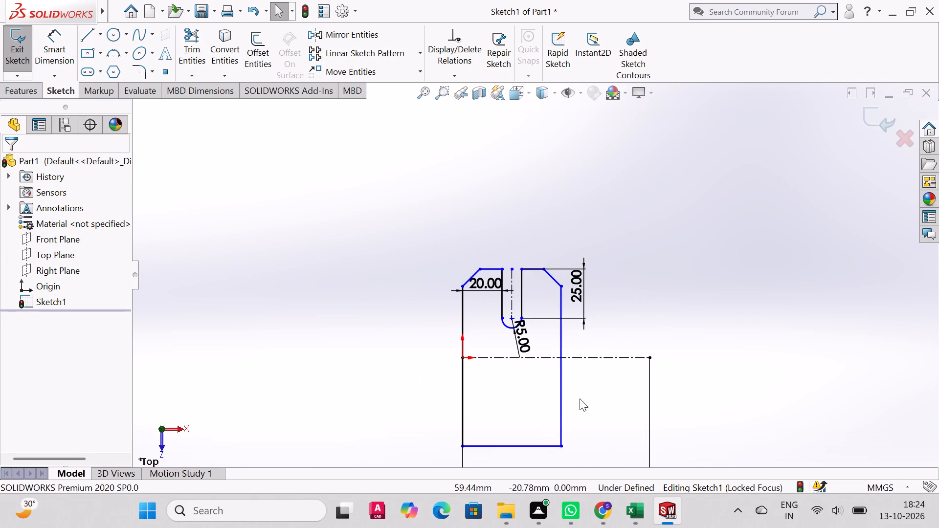
drag(534, 386, 571, 405)
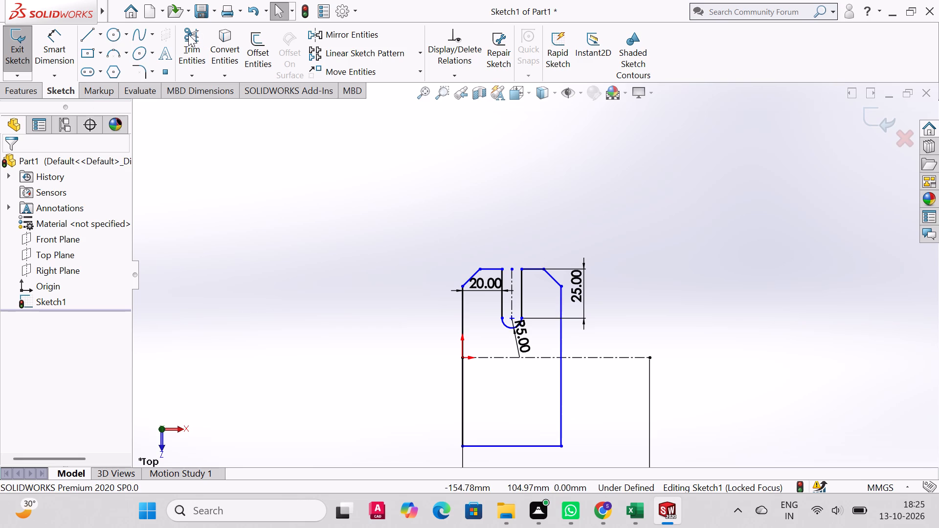
click(188, 34)
drag(538, 409, 574, 409)
drag(488, 406, 494, 456)
Dimension the vertical distance from the origin to the top end of the slot's left side as 45 mm.
scroll(641, 299, up, 3)
scroll(646, 286, down, 6)
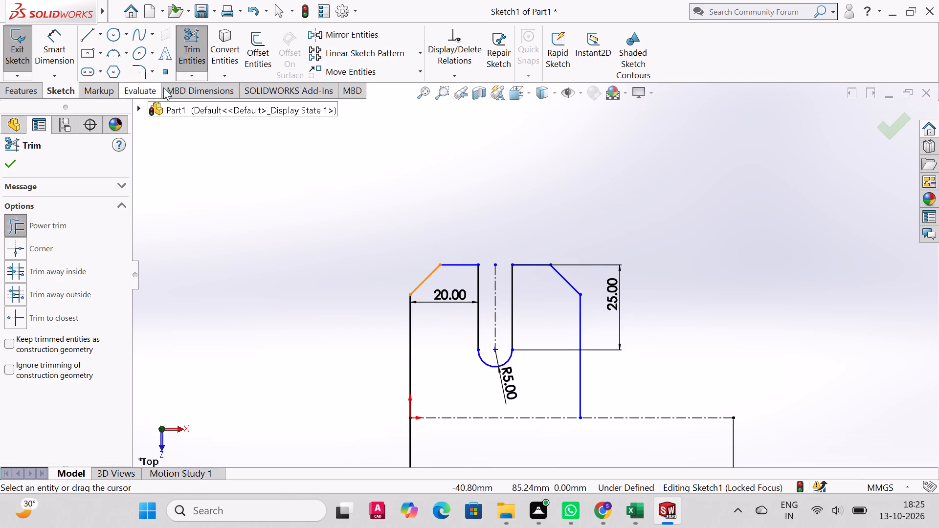
click(56, 33)
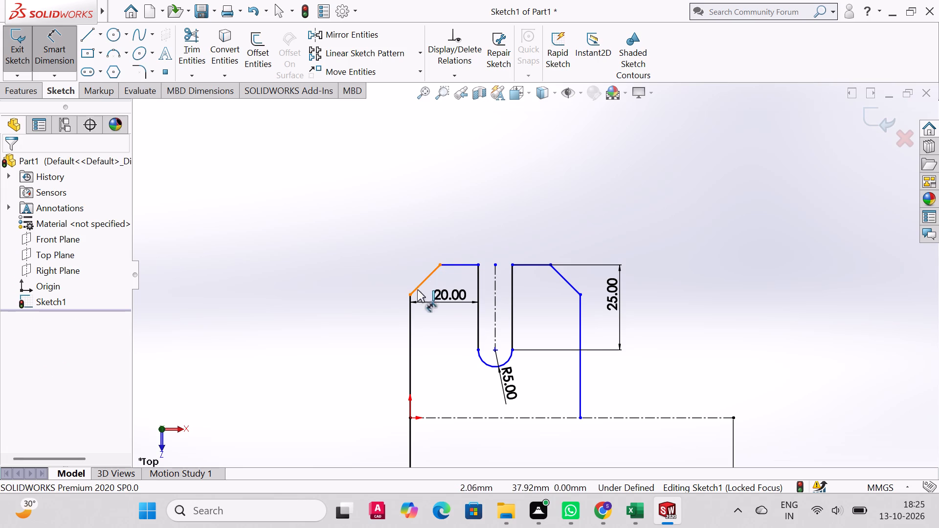
click(423, 280)
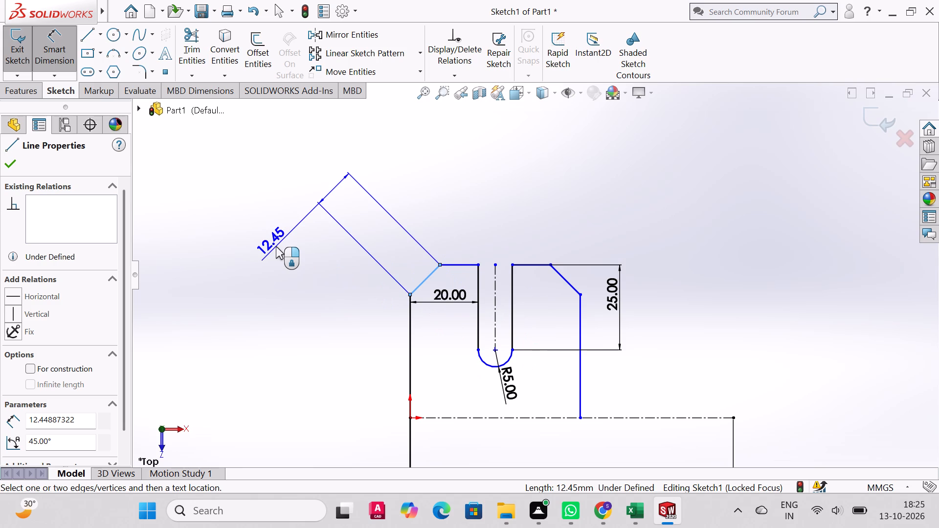
key(Escape)
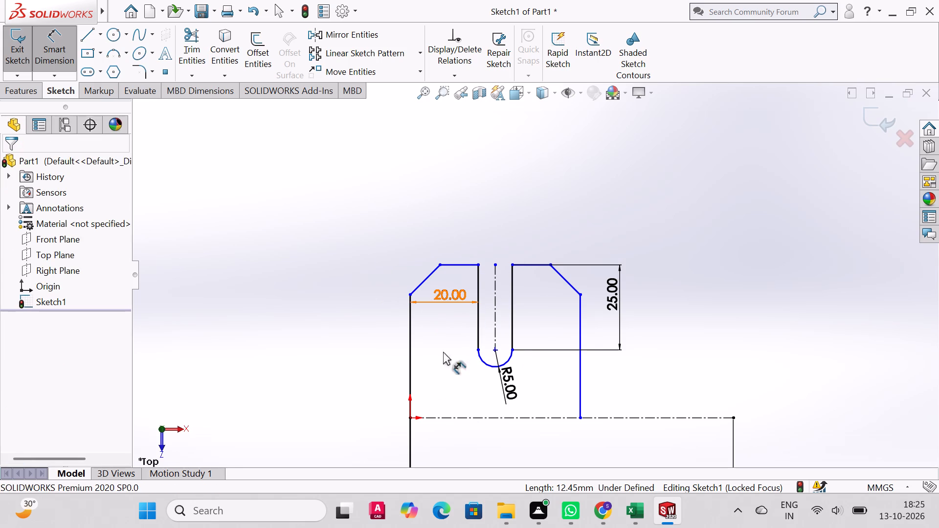
click(410, 418)
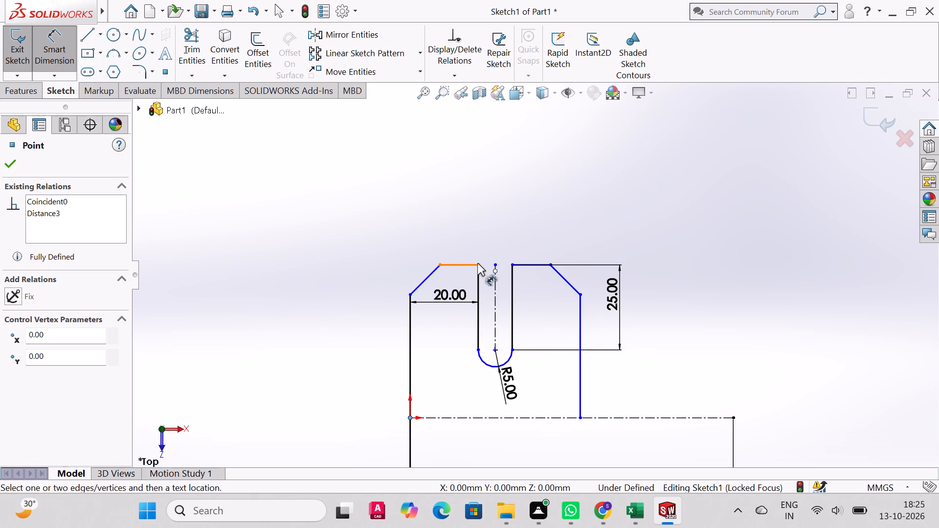
click(477, 263)
click(373, 272)
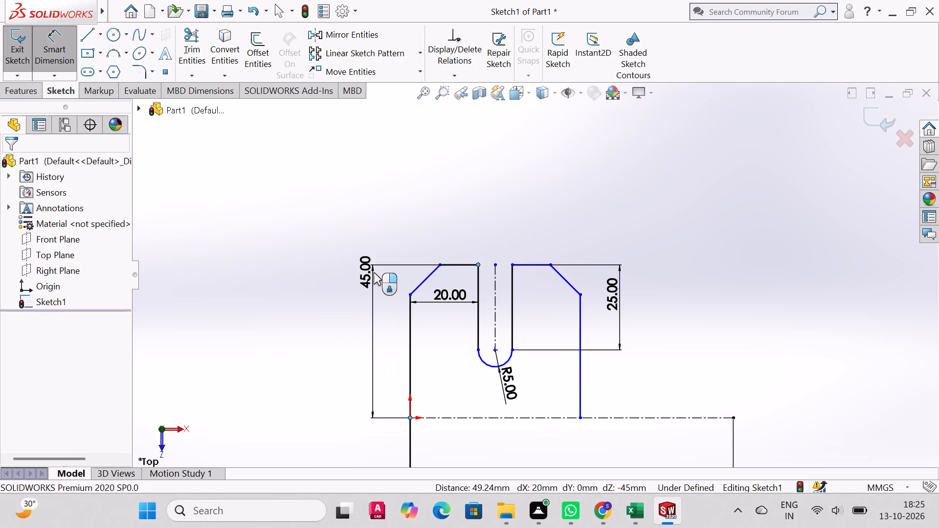
click(308, 253)
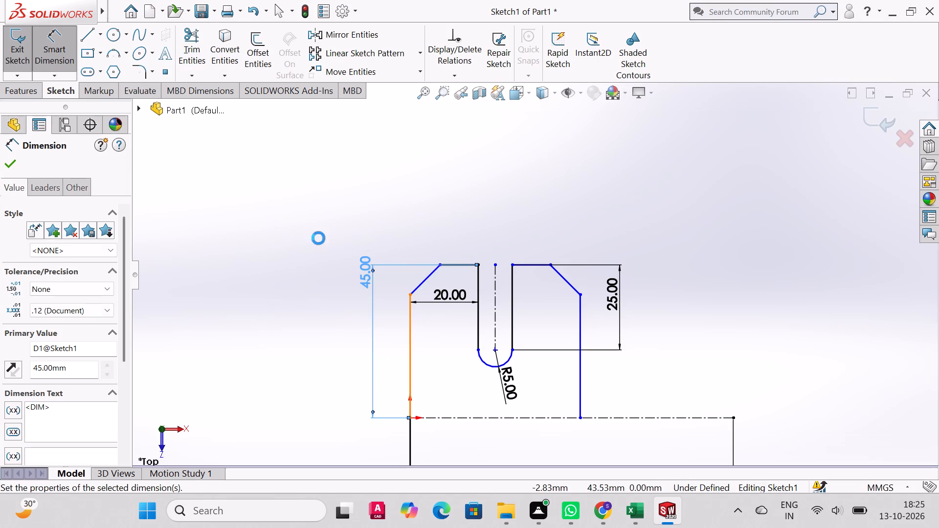
Sketch a vertical centerline upward from the lower end of the left chamfer line to above the top edge.
click(96, 37)
click(99, 38)
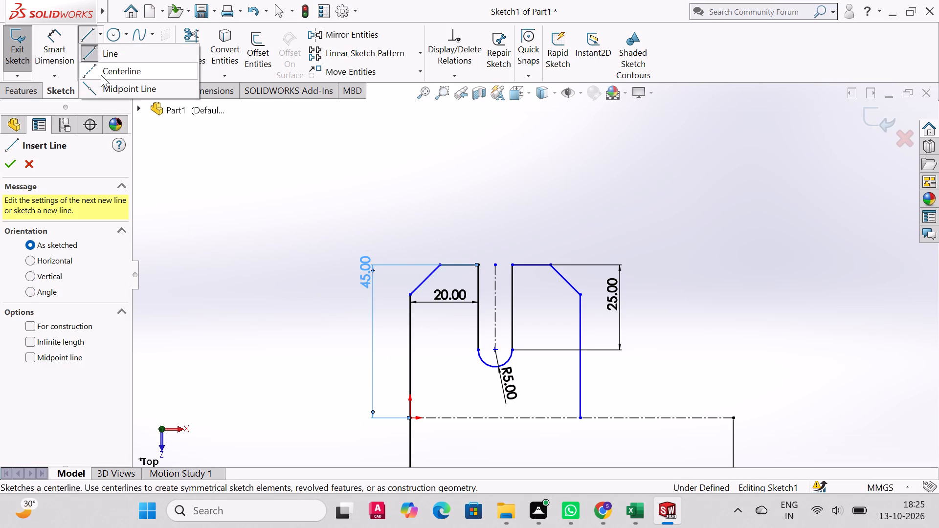
click(101, 75)
click(407, 296)
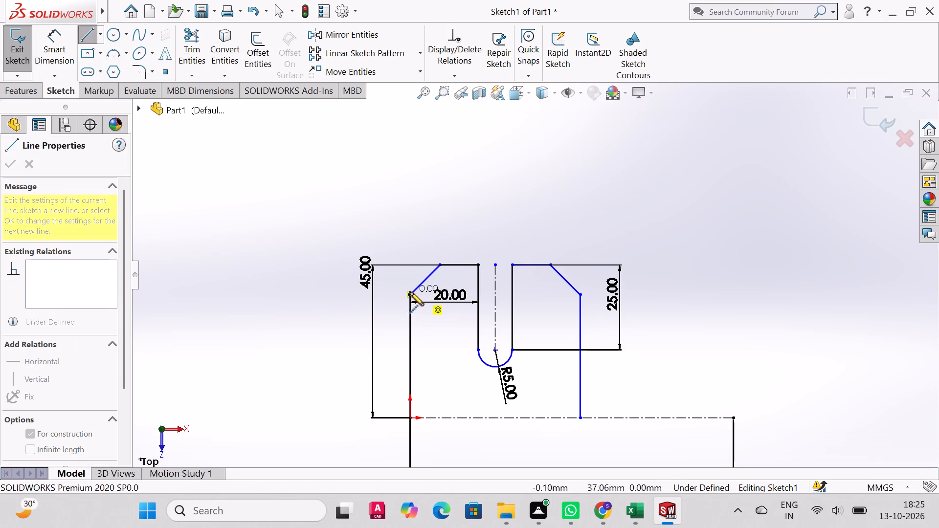
click(411, 241)
right_click(411, 241)
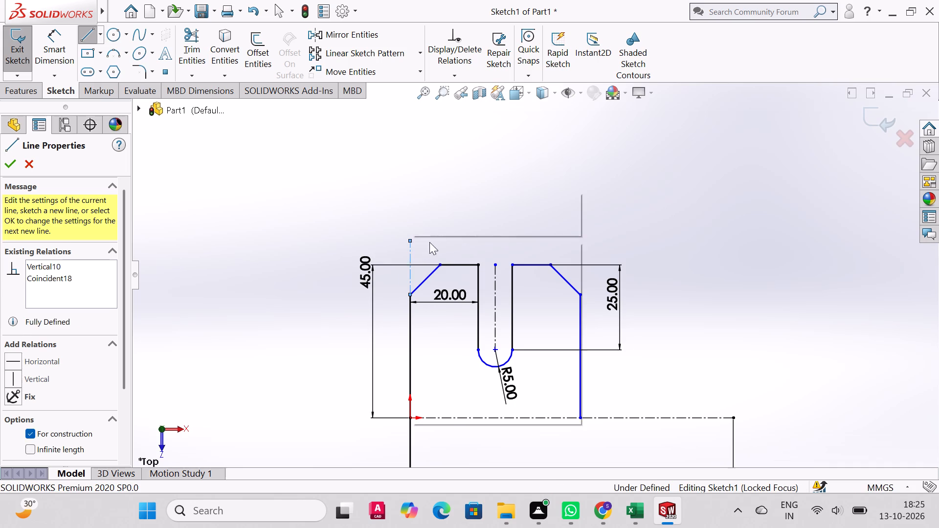
click(439, 248)
Dimension the angle between the left chamfer line and the short vertical centerline as 45 degrees.
click(49, 32)
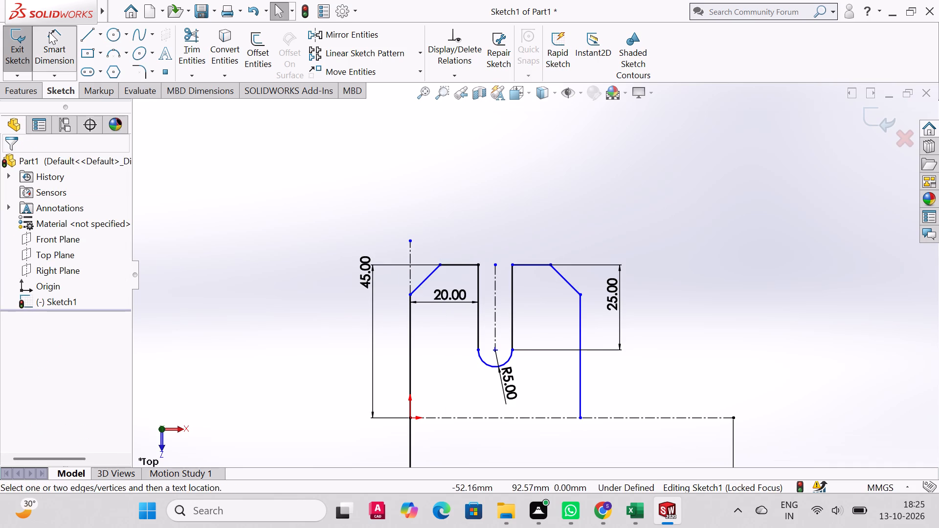
click(426, 276)
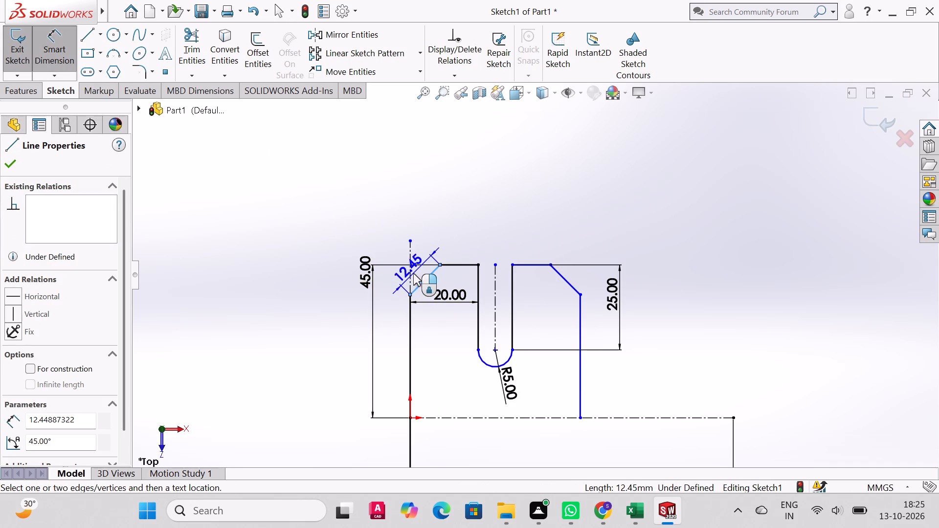
click(408, 274)
click(413, 270)
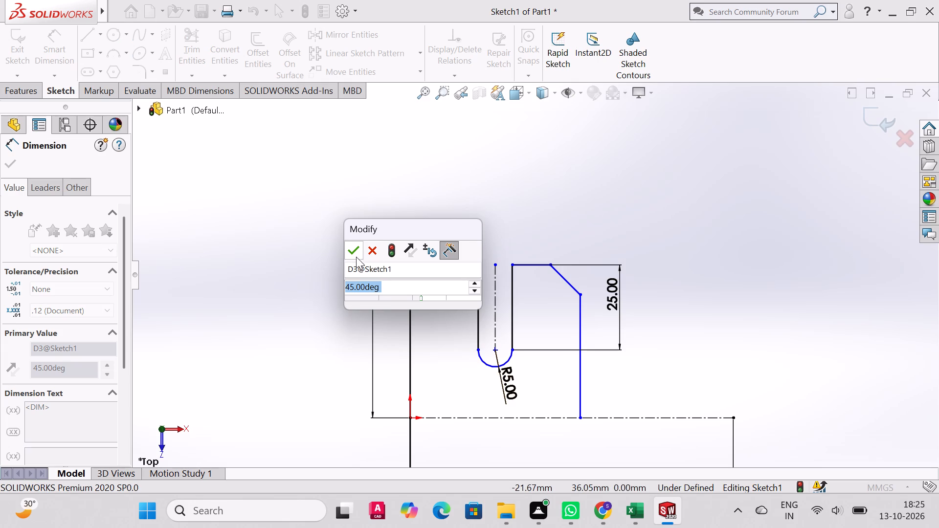
click(356, 255)
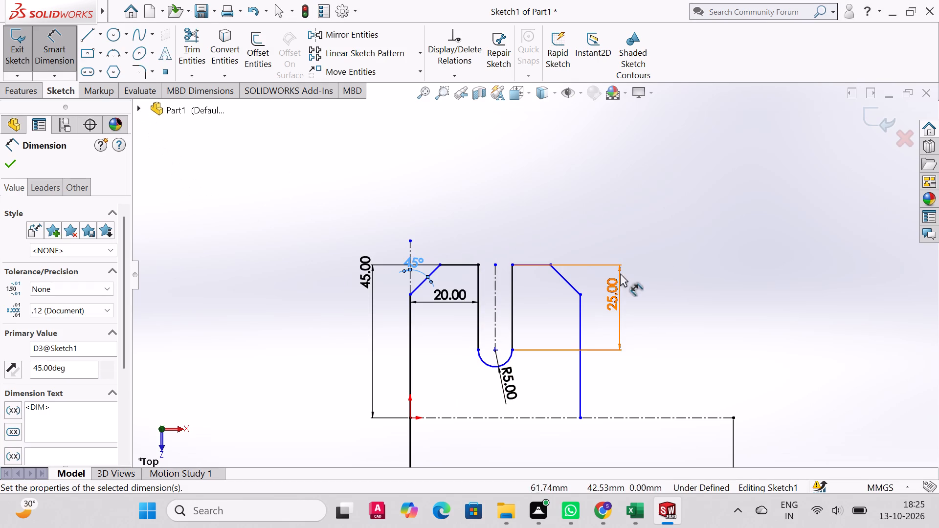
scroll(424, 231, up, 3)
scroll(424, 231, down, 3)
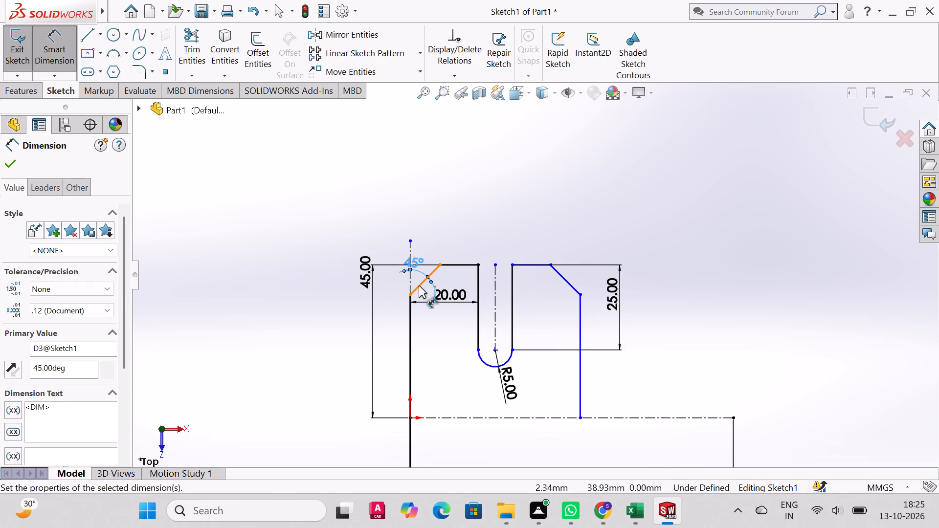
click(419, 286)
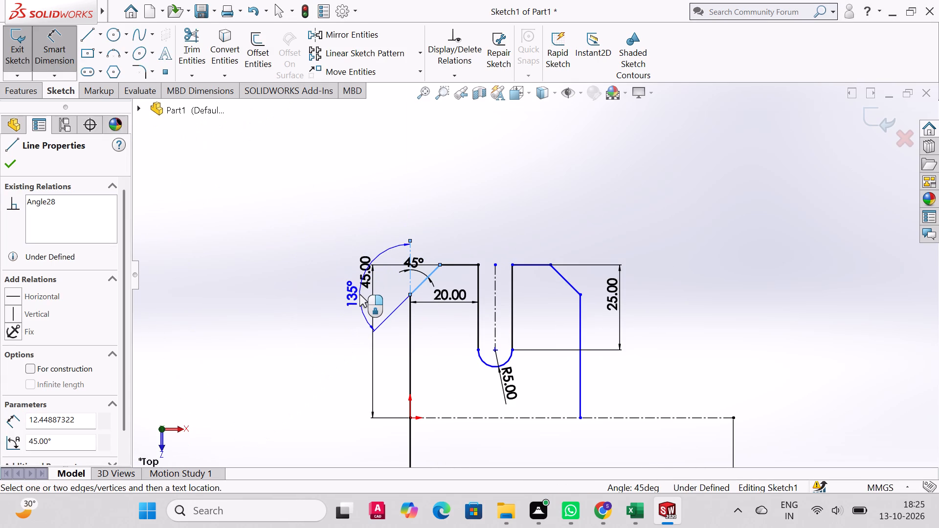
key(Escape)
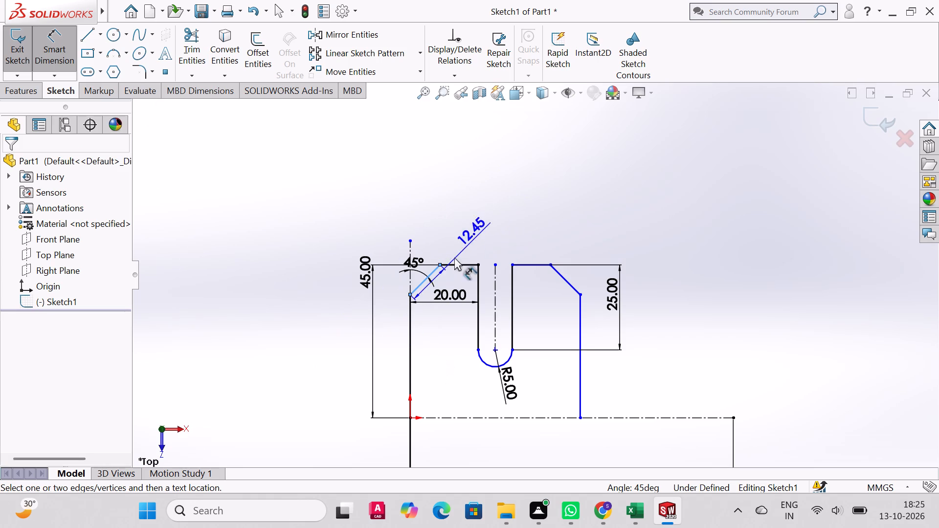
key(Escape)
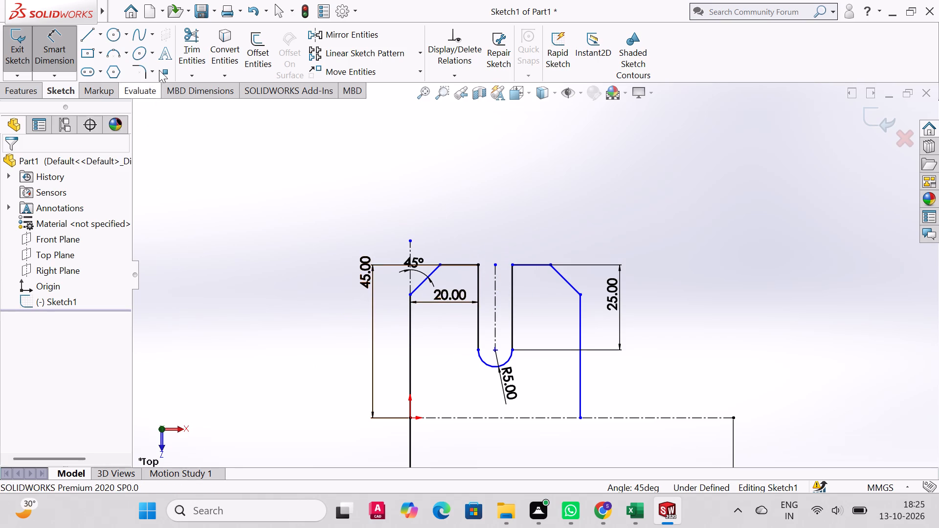
Dimension the length of the left chamfer line as 12.45 mm.
click(425, 282)
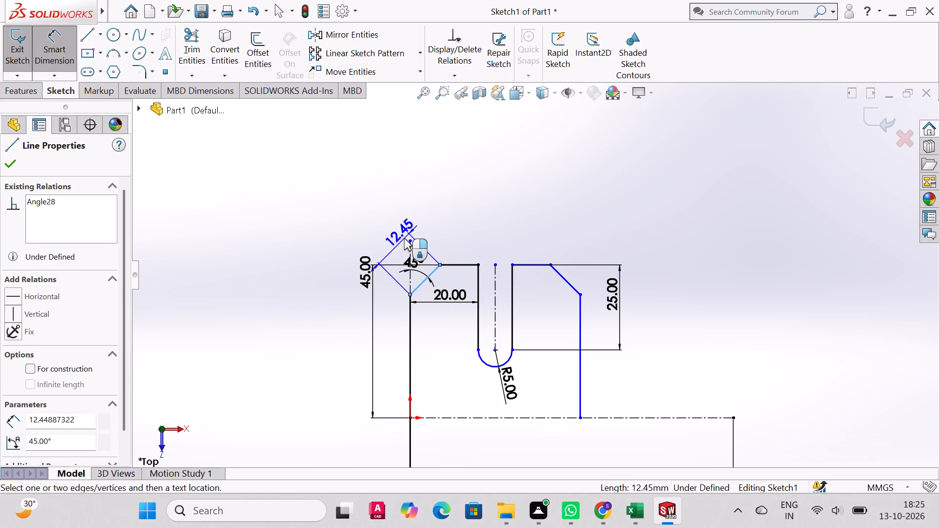
click(404, 238)
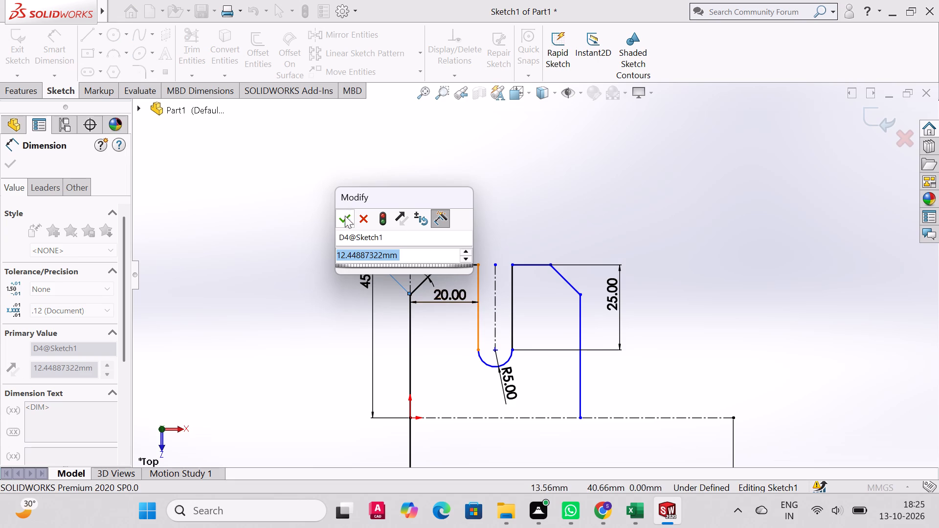
click(345, 216)
Dimension the length of the right chamfer line as 12.45 mm.
scroll(621, 249, up, 1)
scroll(621, 249, down, 2)
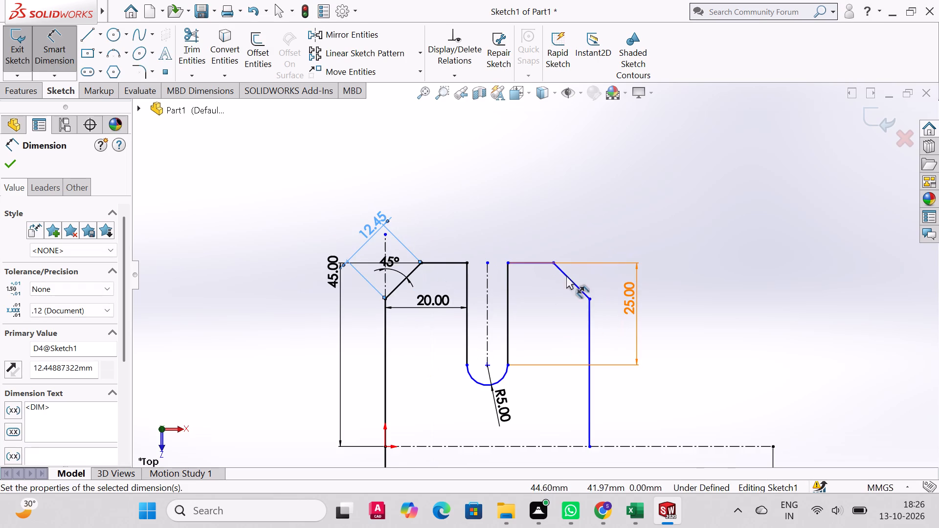
click(574, 284)
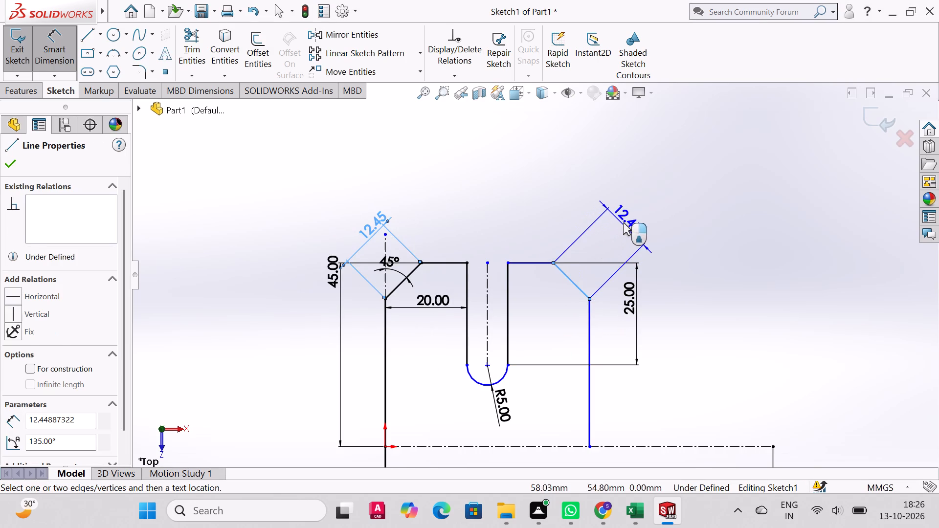
click(624, 222)
click(571, 203)
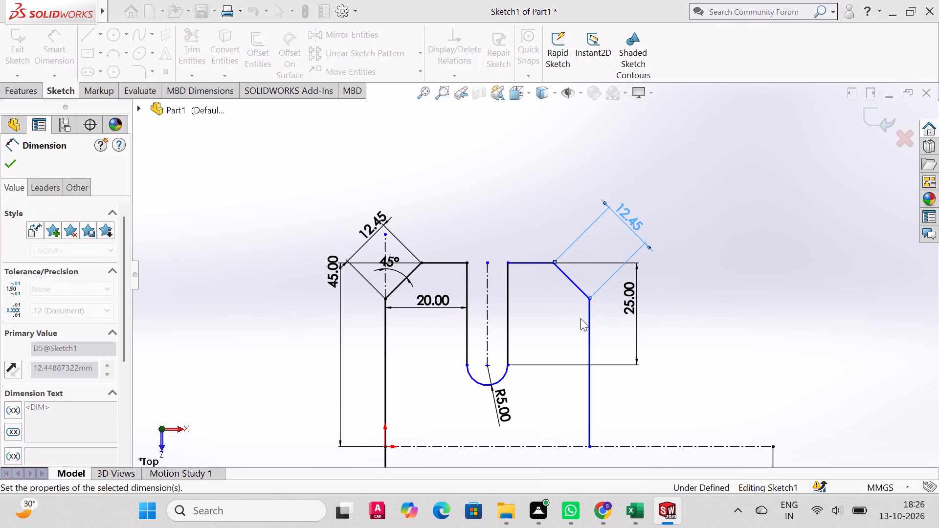
Sketch a vertical centerline about 14 mm long upward from the lower end of the right chamfer line.
click(102, 35)
click(106, 72)
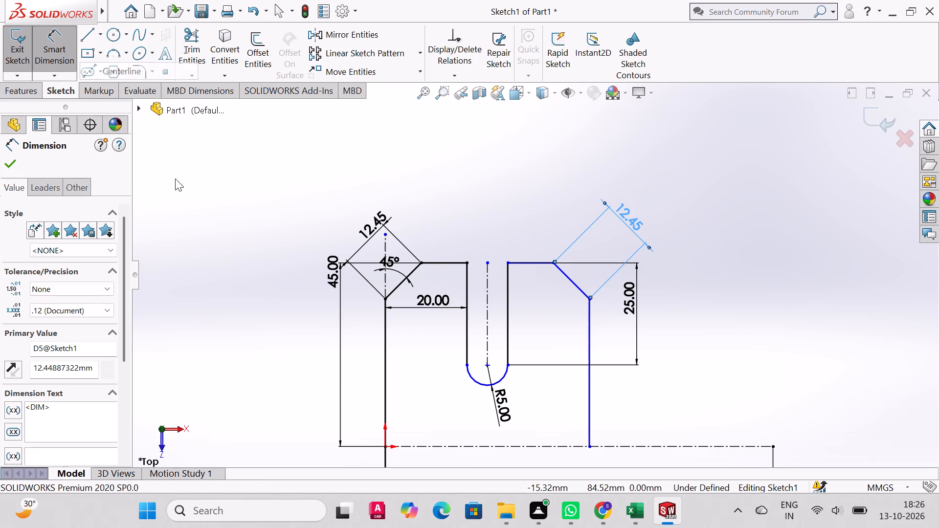
click(590, 297)
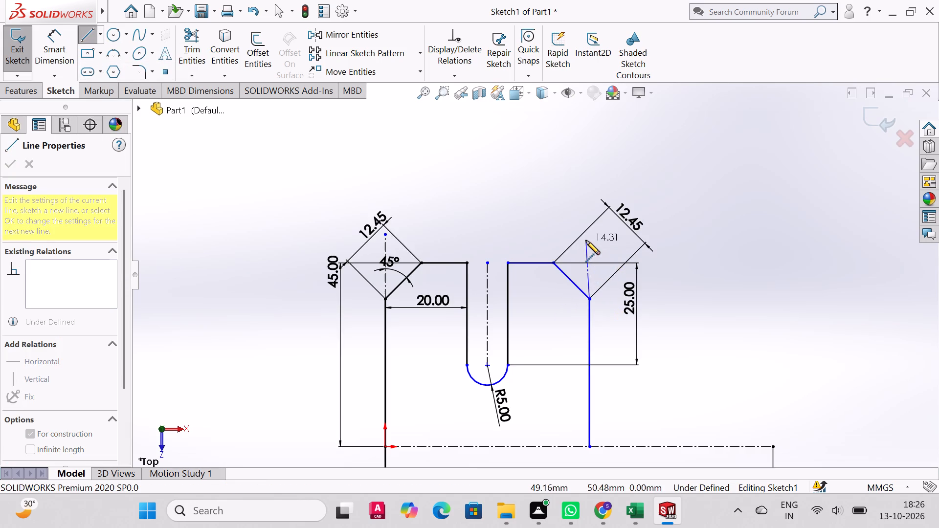
click(588, 241)
right_click(588, 241)
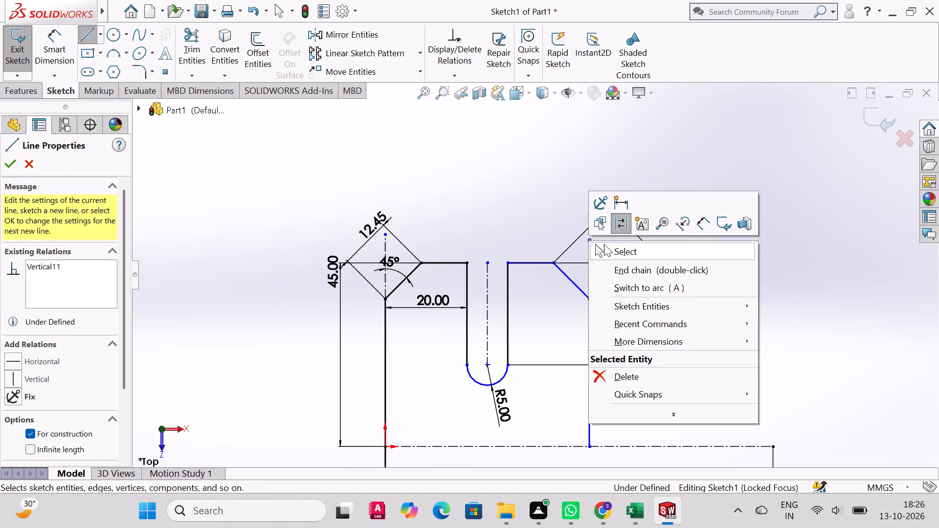
click(604, 244)
Dimension the angle between the right chamfer line and its short vertical centerline as 45 degrees.
click(60, 44)
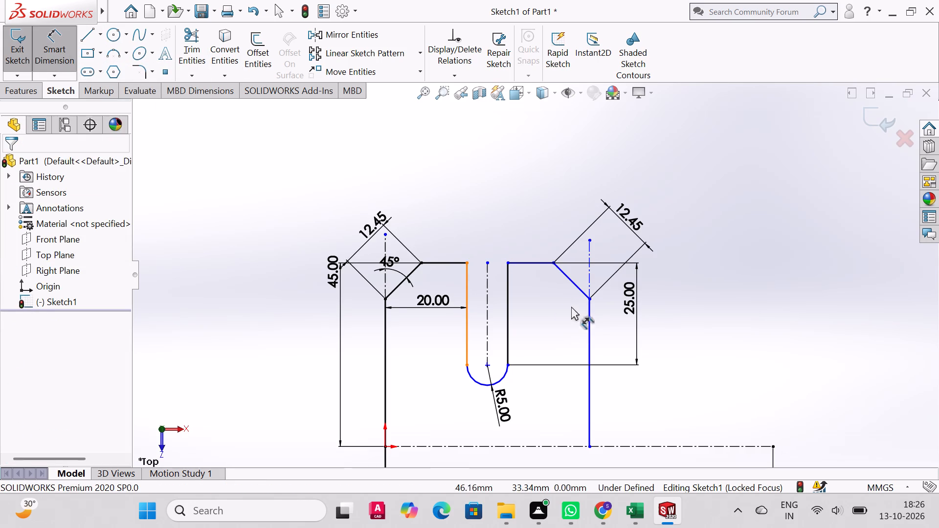
click(574, 284)
click(588, 278)
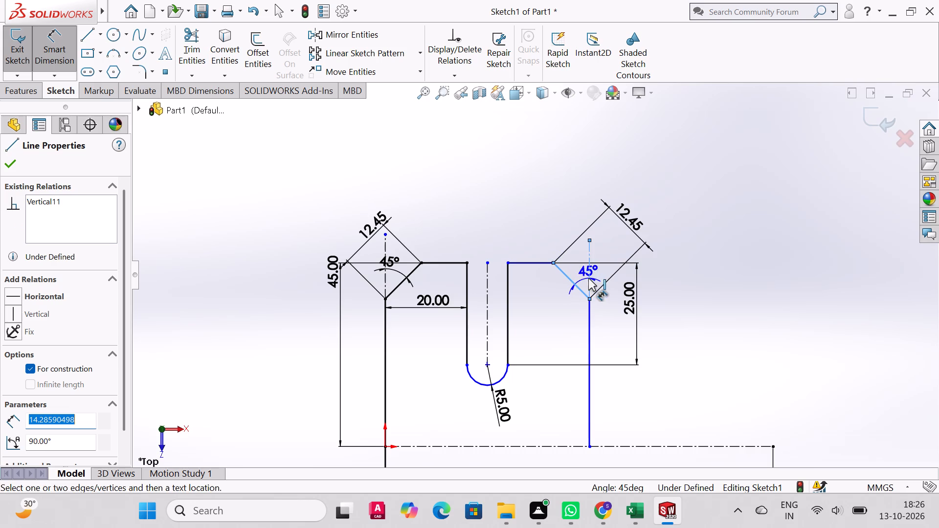
click(581, 275)
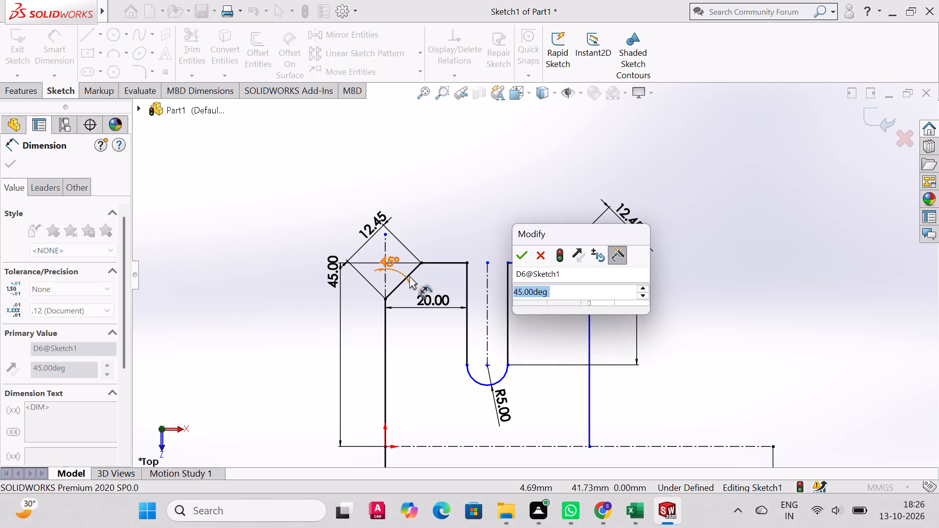
click(526, 252)
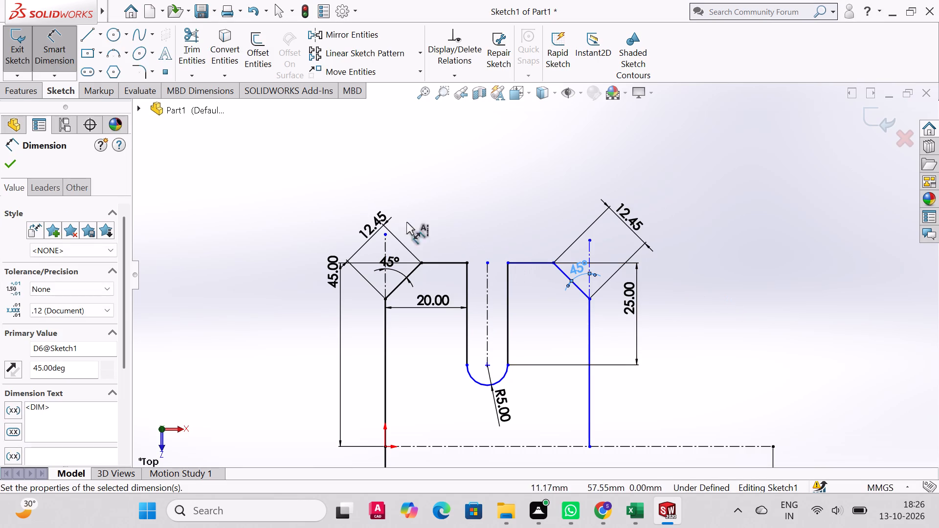
Delete the slot arc's radius dimension and the 25 mm depth dimension on the slot's right side.
click(502, 410)
key(Delete)
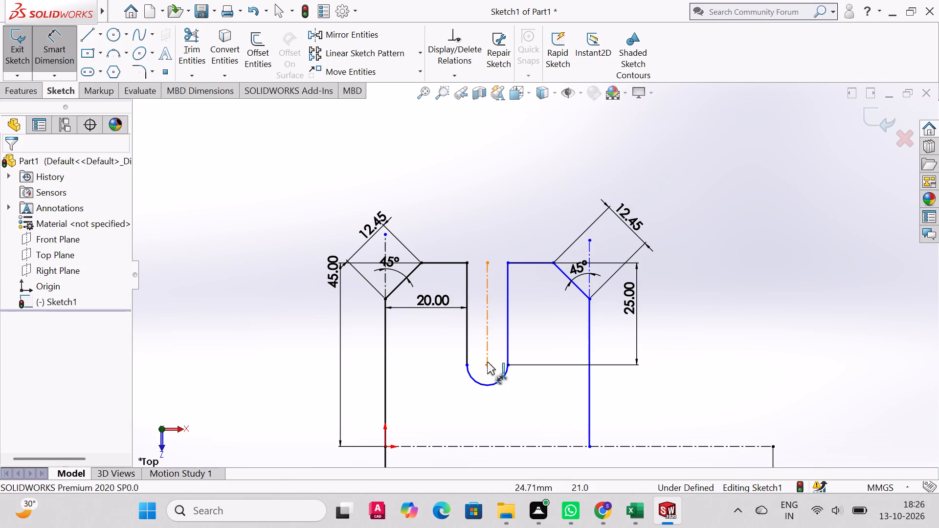
click(633, 308)
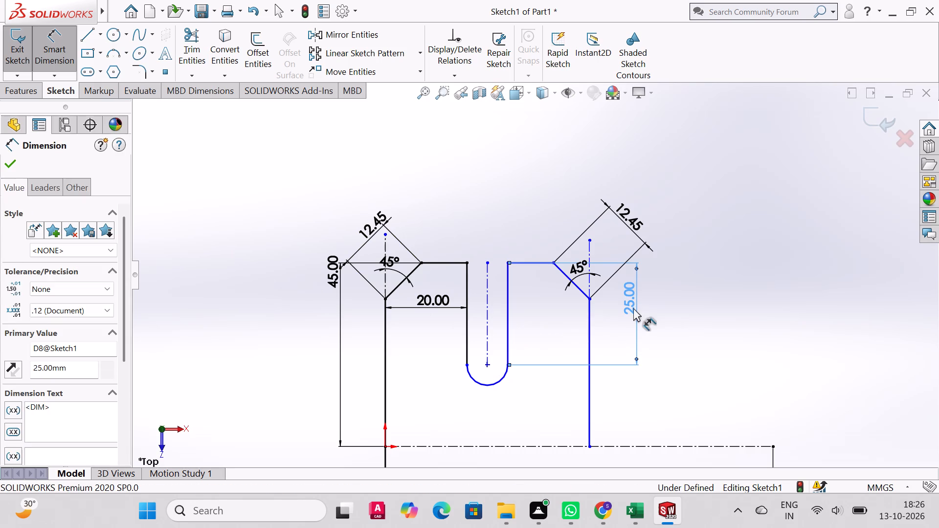
key(Delete)
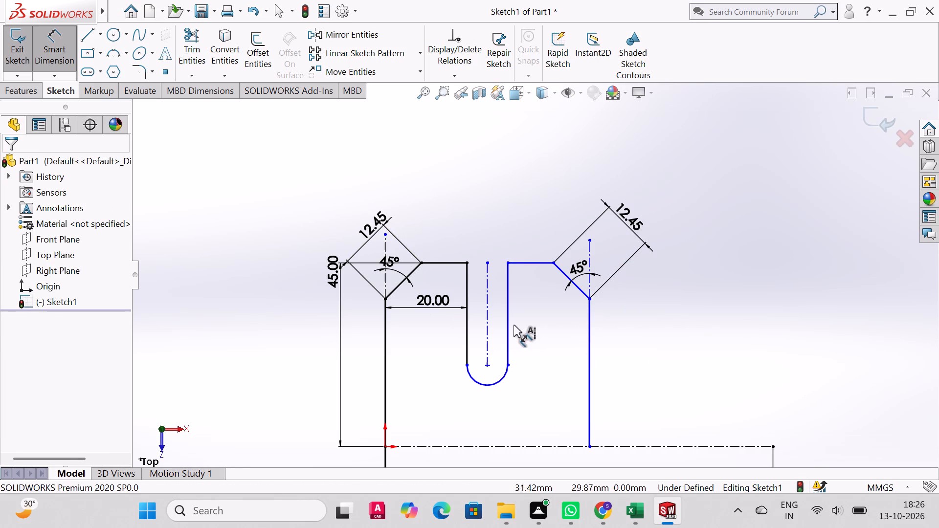
Dimension the horizontal distance from the slot's right side to the short vertical centerline at the right chamfer as 20 mm.
click(509, 324)
click(546, 325)
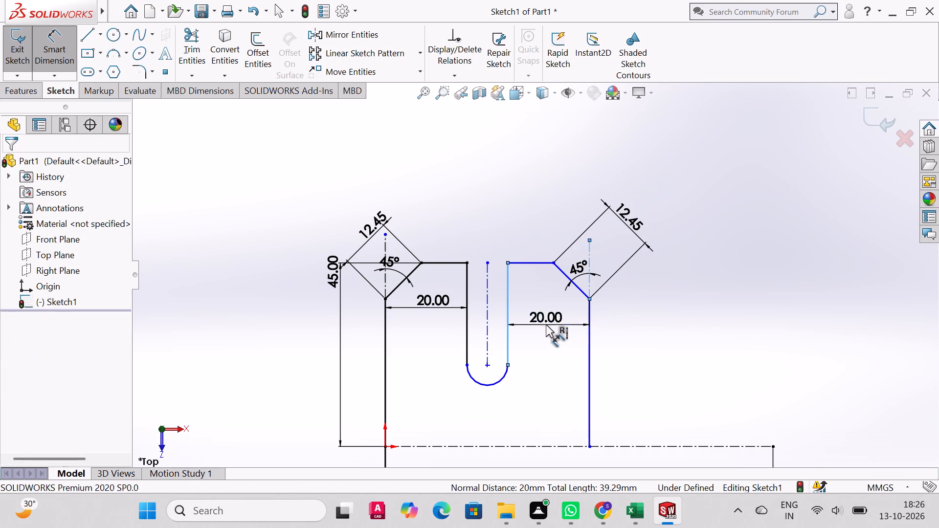
click(487, 300)
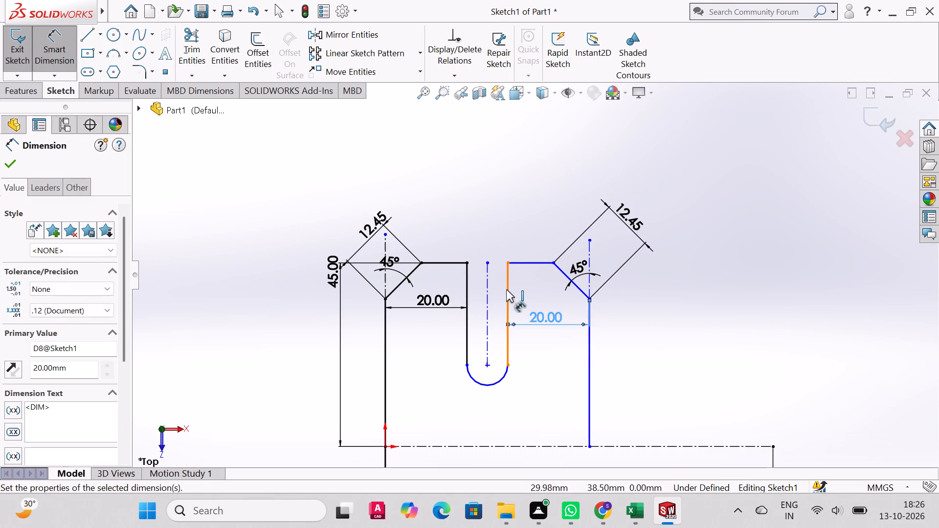
Dimension the length of the slot's right side as 25 mm.
click(506, 289)
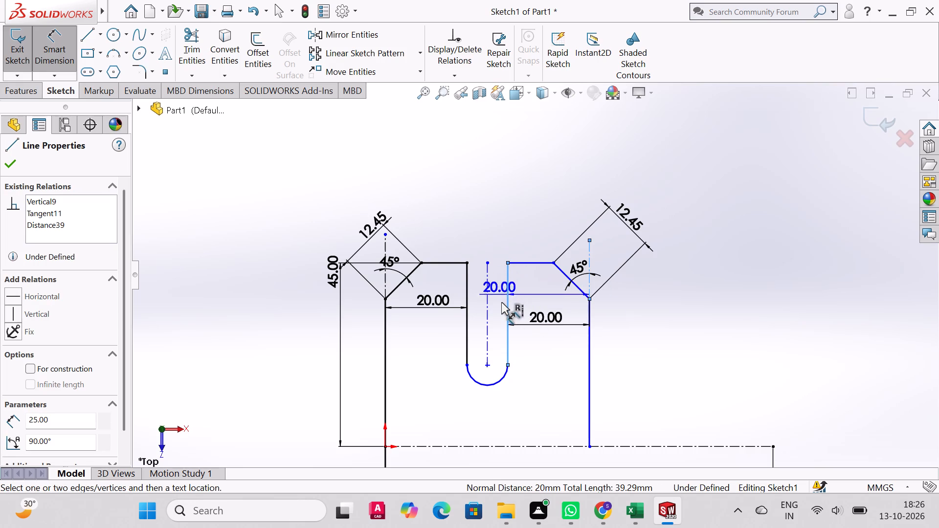
key(Escape)
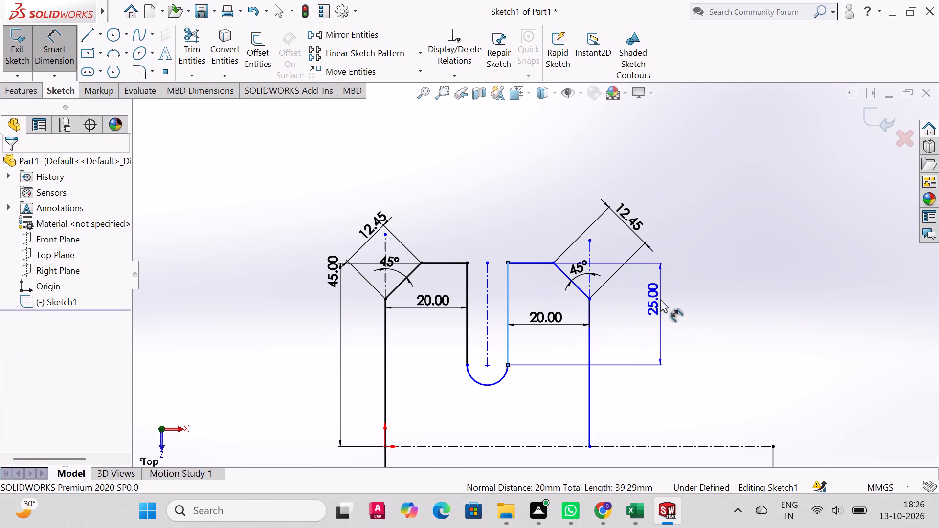
click(642, 304)
click(585, 285)
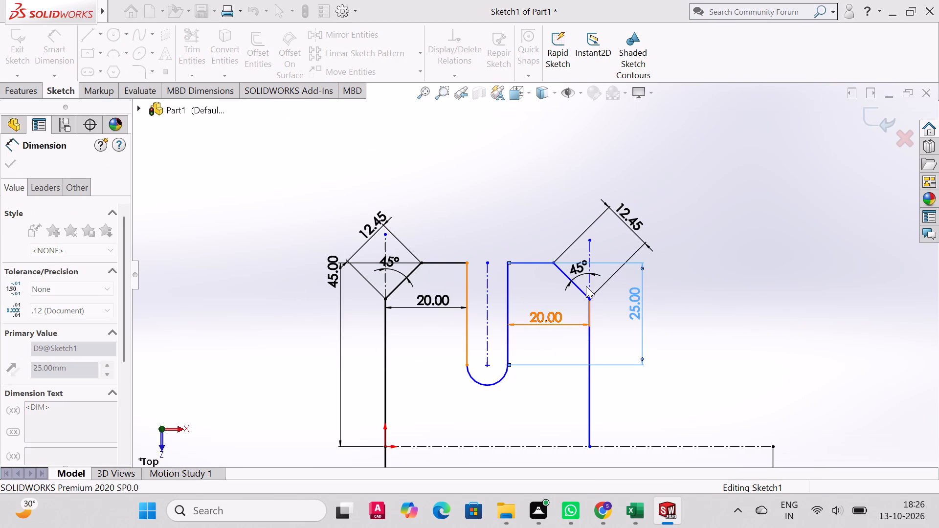
Dimension the radius of the slot's bottom arc as 5 mm.
click(487, 385)
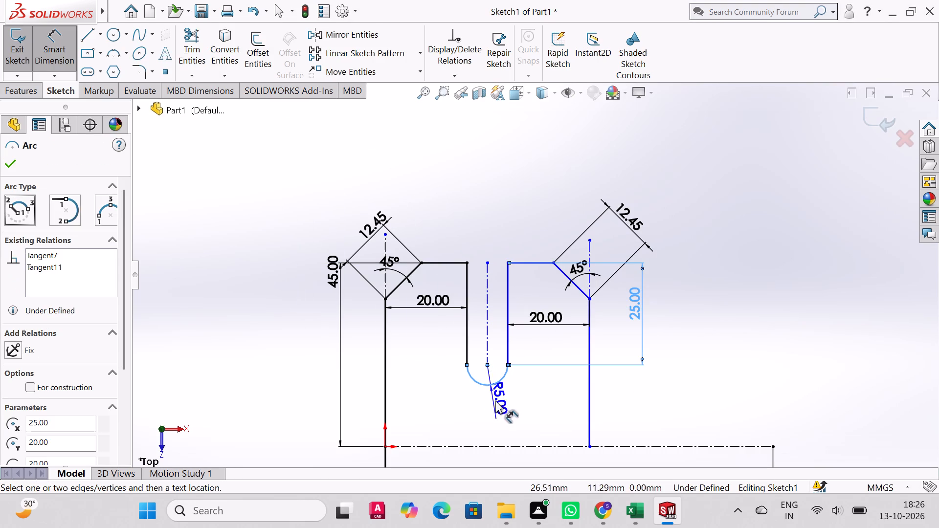
click(504, 406)
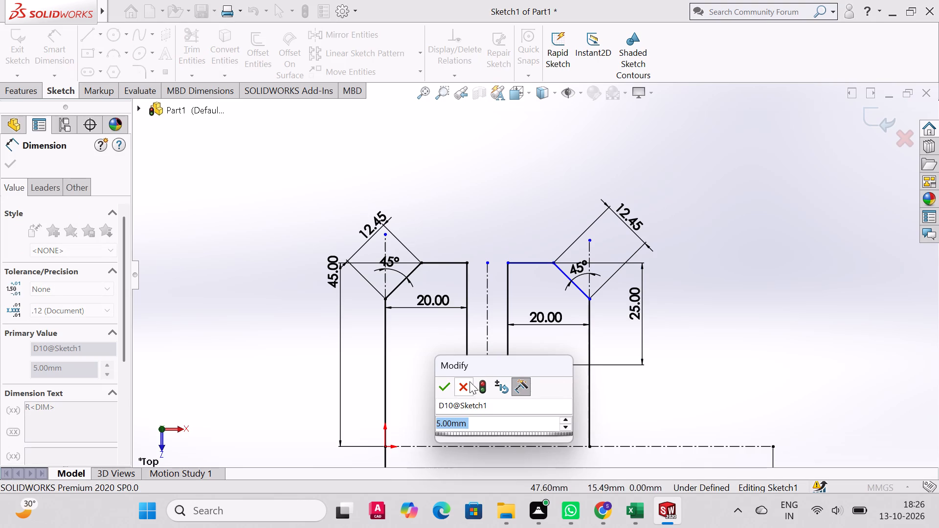
click(449, 388)
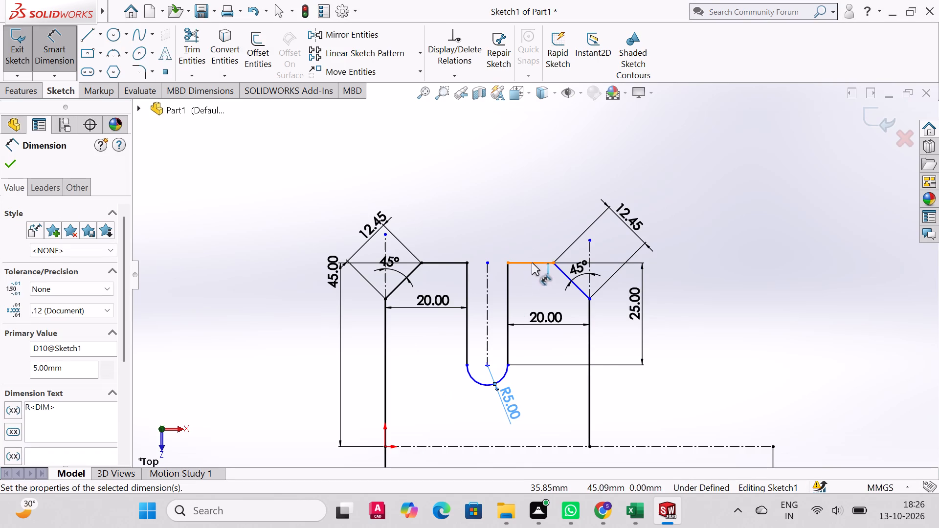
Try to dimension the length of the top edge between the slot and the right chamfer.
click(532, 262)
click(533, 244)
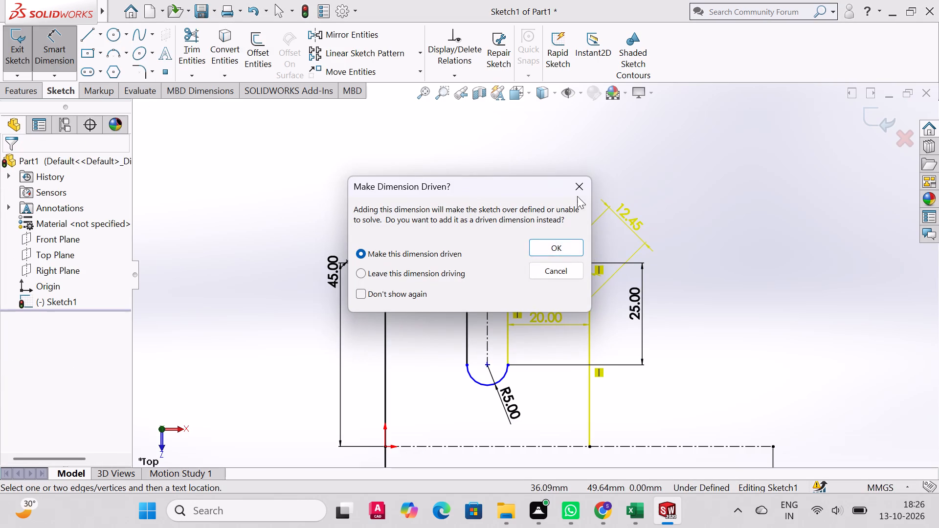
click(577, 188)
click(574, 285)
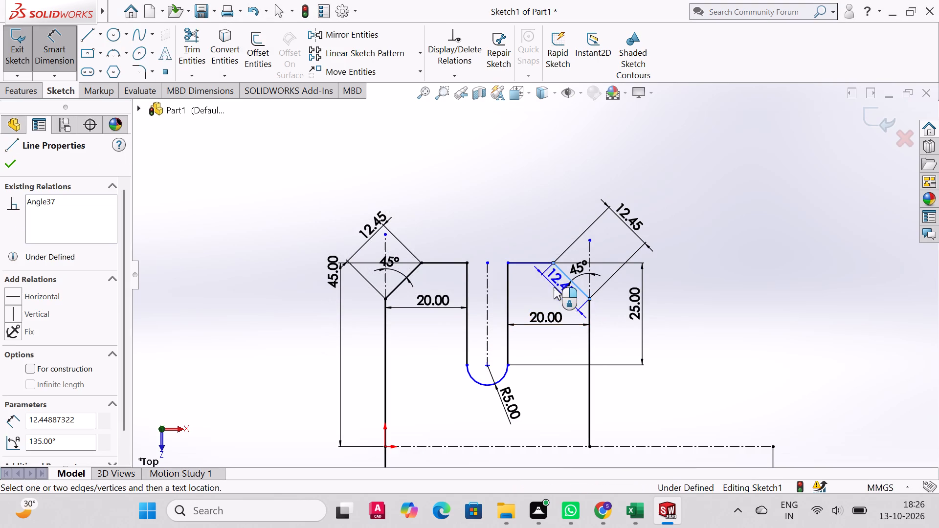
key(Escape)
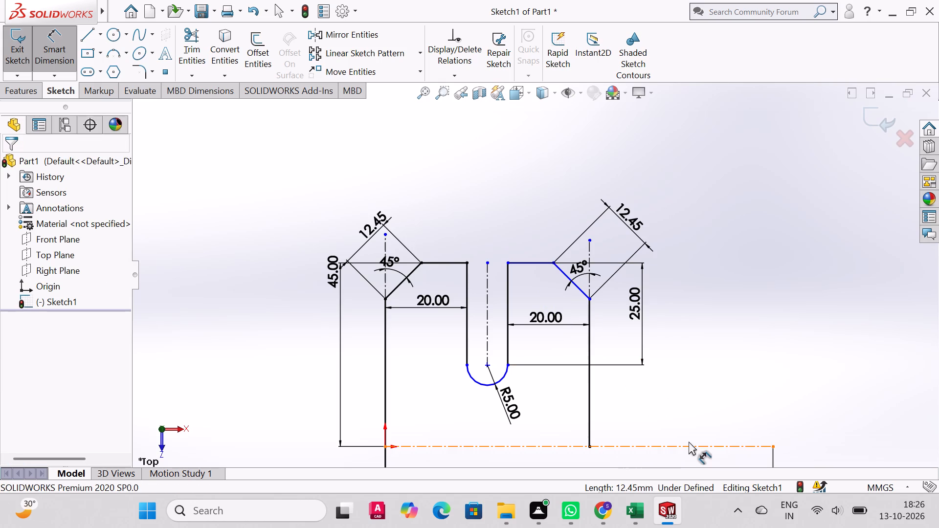
Dimension the vertical distance from the upper end of the right chamfer to the horizontal centerline as 45 mm.
scroll(605, 296, down, 3)
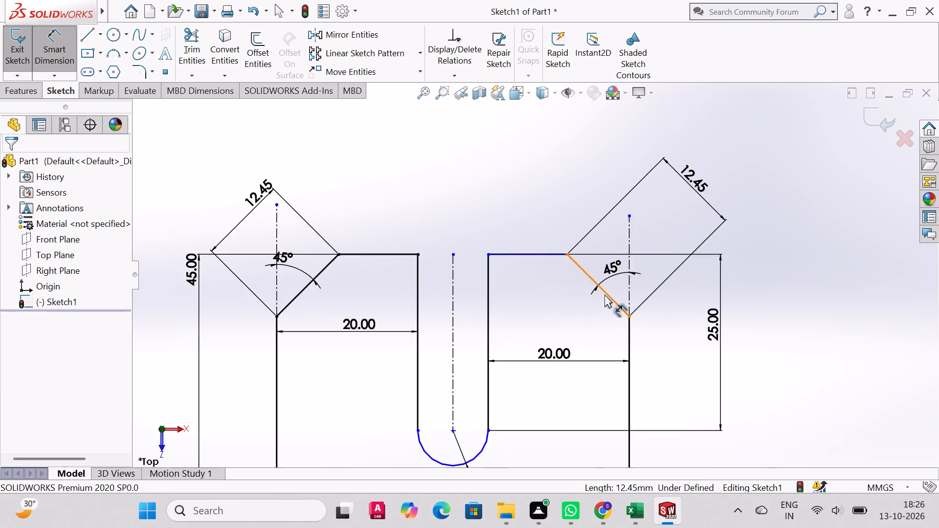
scroll(610, 342, up, 3)
click(555, 263)
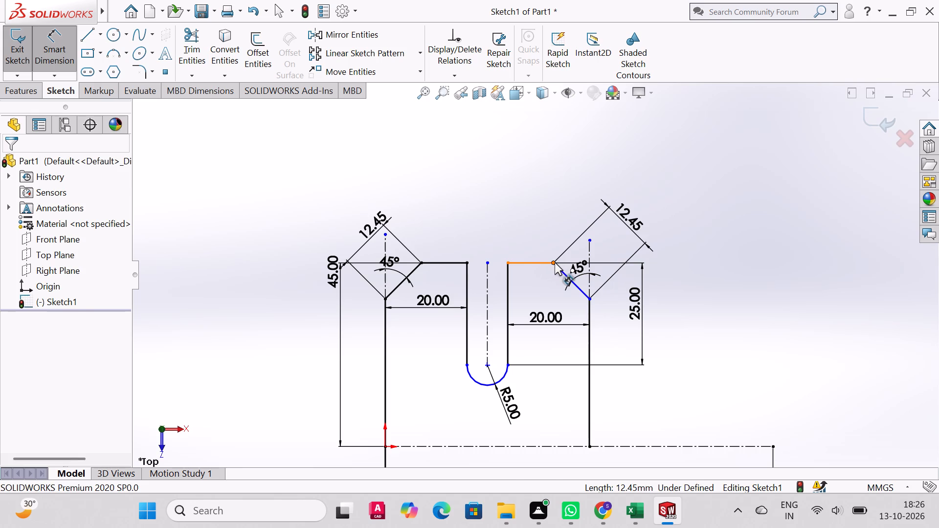
click(569, 447)
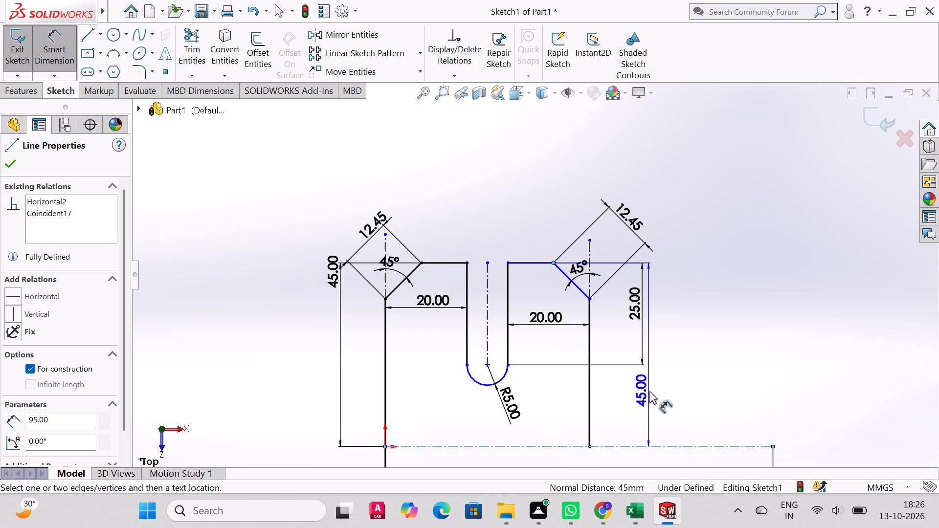
click(693, 378)
scroll(732, 206, down, 2)
scroll(734, 252, up, 3)
click(628, 361)
Mirror the right side, both chamfers, both top edges, and the slot's sides and arc about the horizontal centerline, keeping the originals.
scroll(735, 254, down, 3)
scroll(715, 329, up, 3)
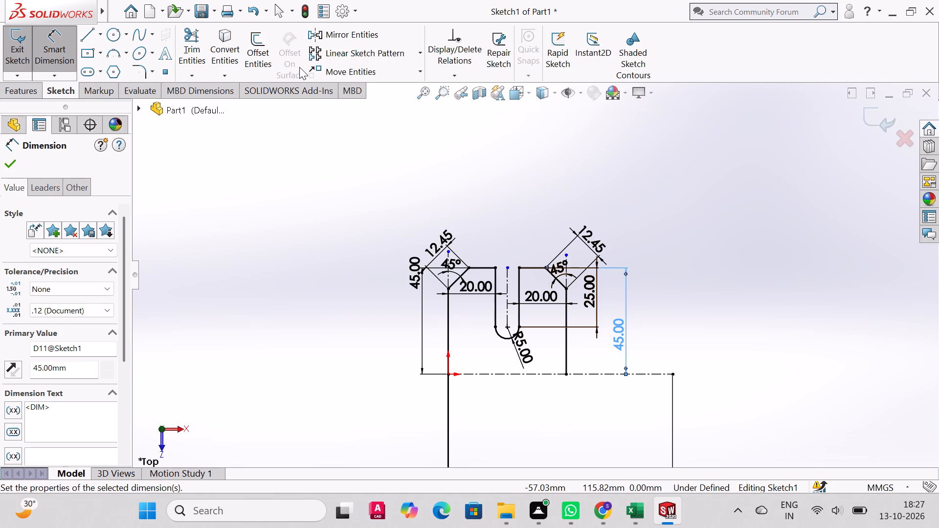
click(322, 36)
click(563, 354)
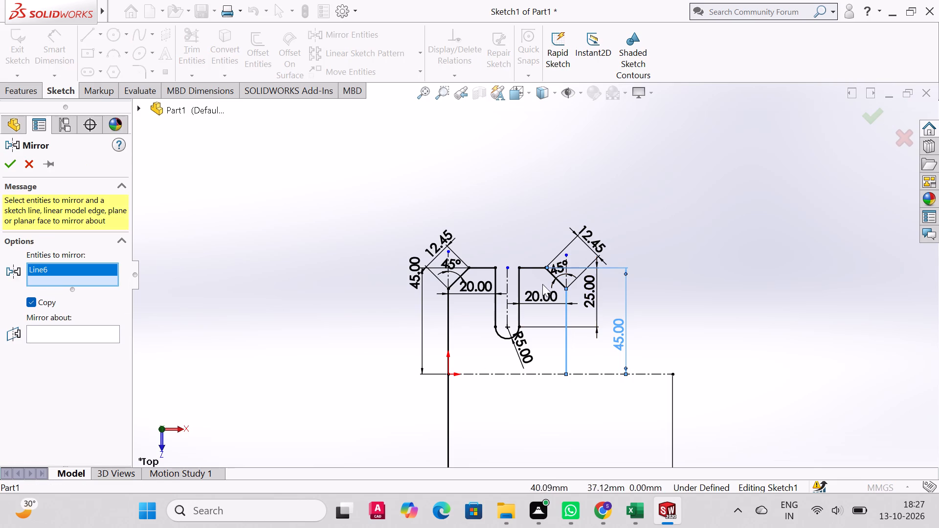
click(560, 280)
click(525, 265)
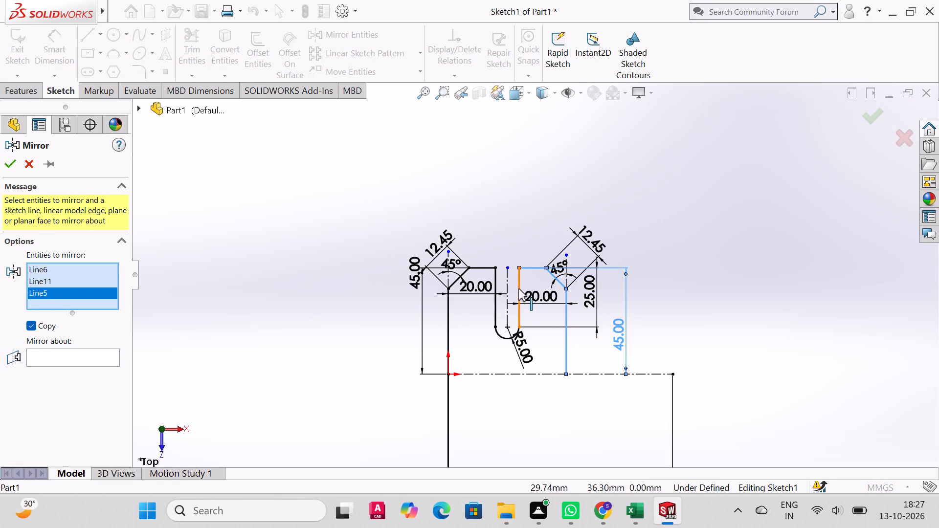
click(518, 288)
click(496, 314)
click(503, 336)
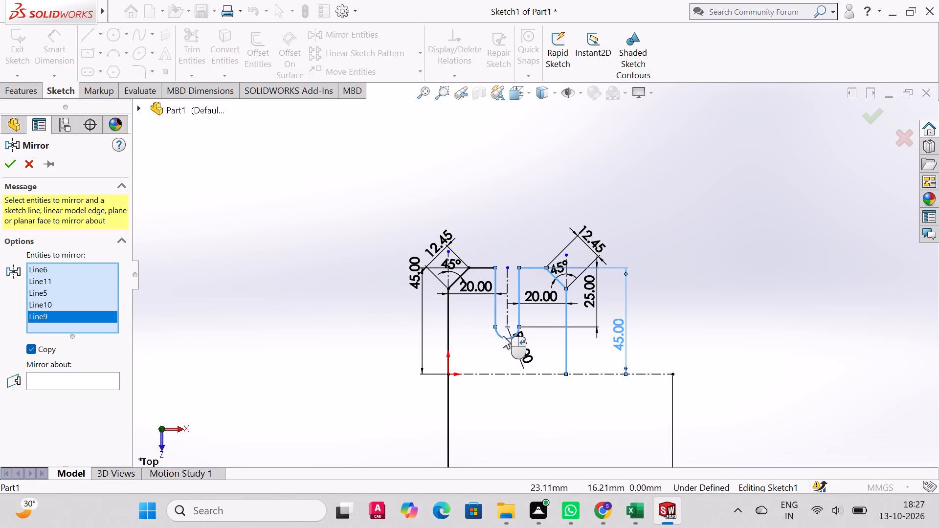
click(478, 267)
click(463, 275)
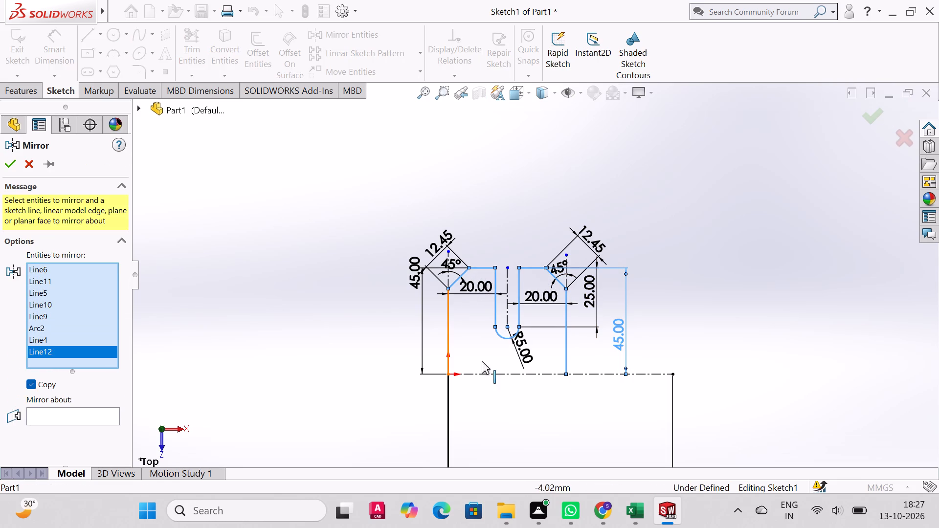
scroll(673, 302, down, 2)
scroll(654, 338, up, 4)
click(67, 419)
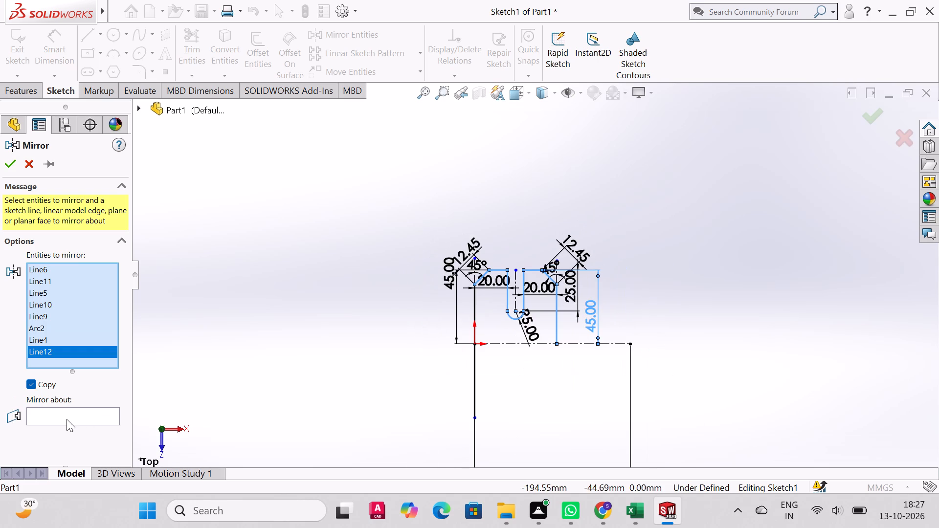
click(576, 344)
scroll(628, 311, down, 3)
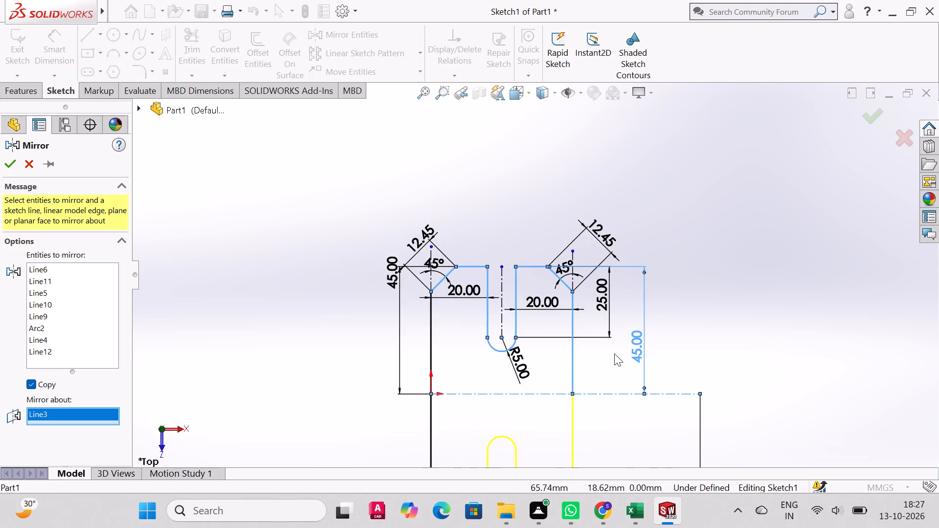
scroll(608, 379, up, 4)
click(13, 171)
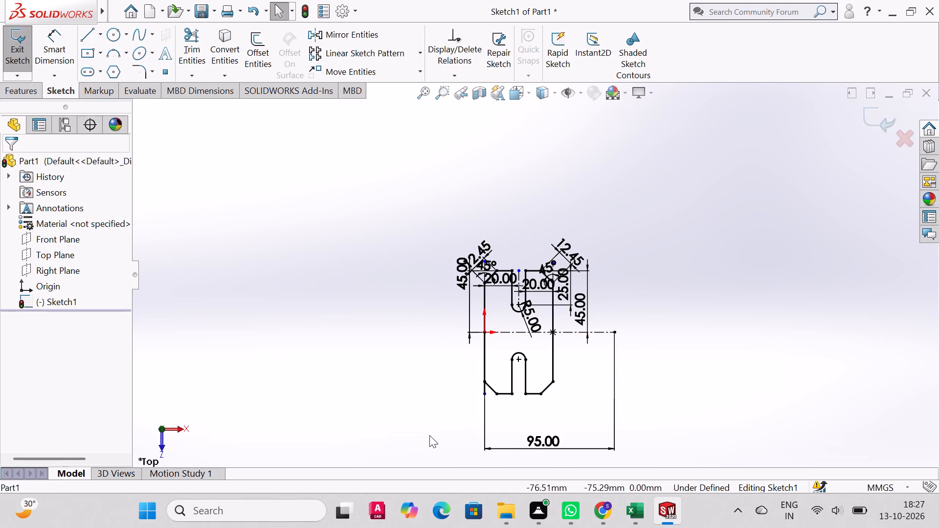
Move the 45 mm height dimension from the profile's right side to beyond the existing 45 mm dimension on its left.
scroll(582, 318, up, 4)
scroll(582, 318, down, 7)
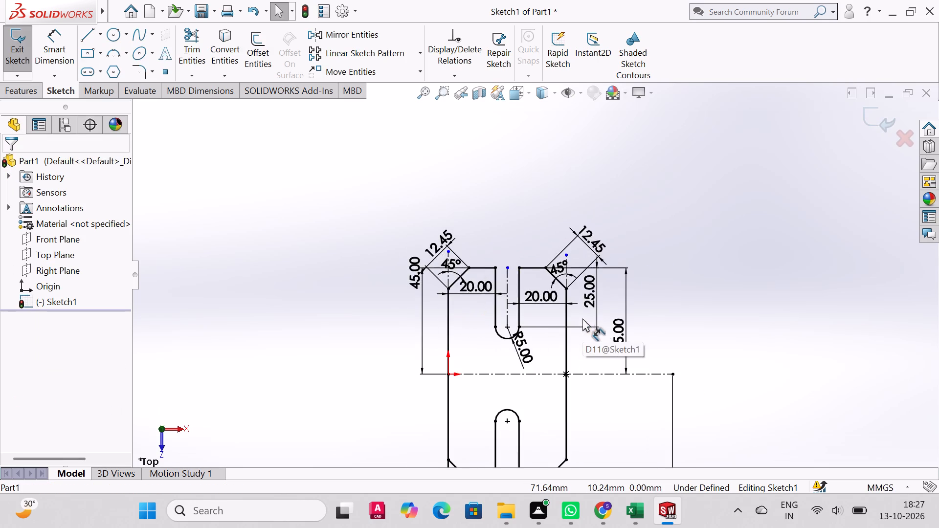
scroll(652, 334, down, 1)
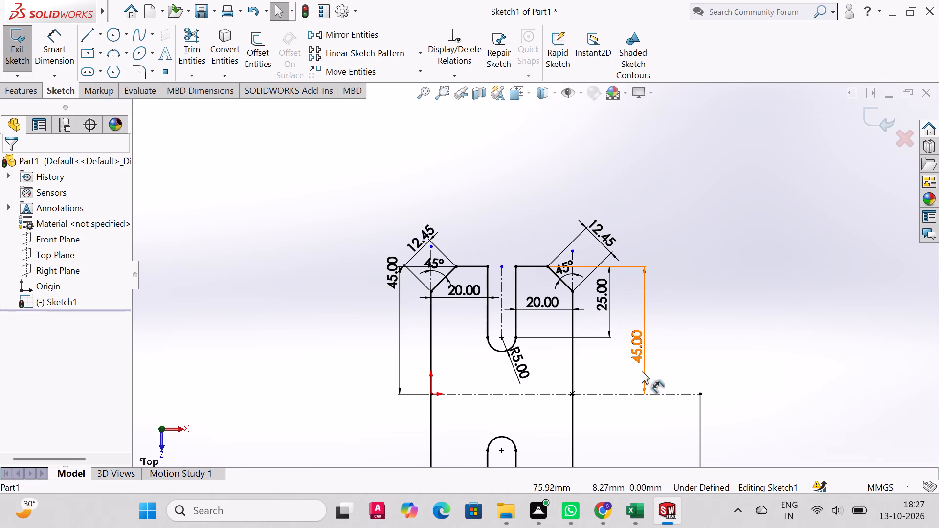
drag(639, 344, 362, 337)
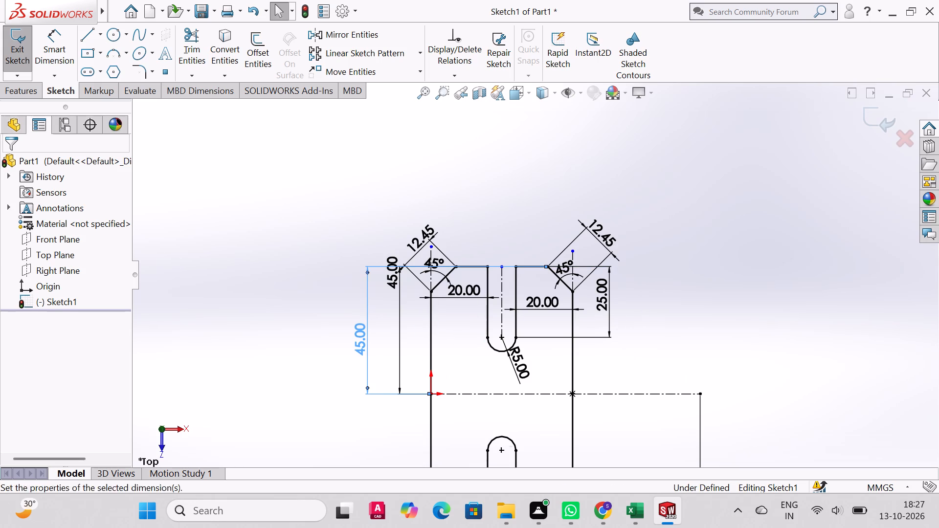
Start the Line tool with the as-sketched orientation.
click(89, 39)
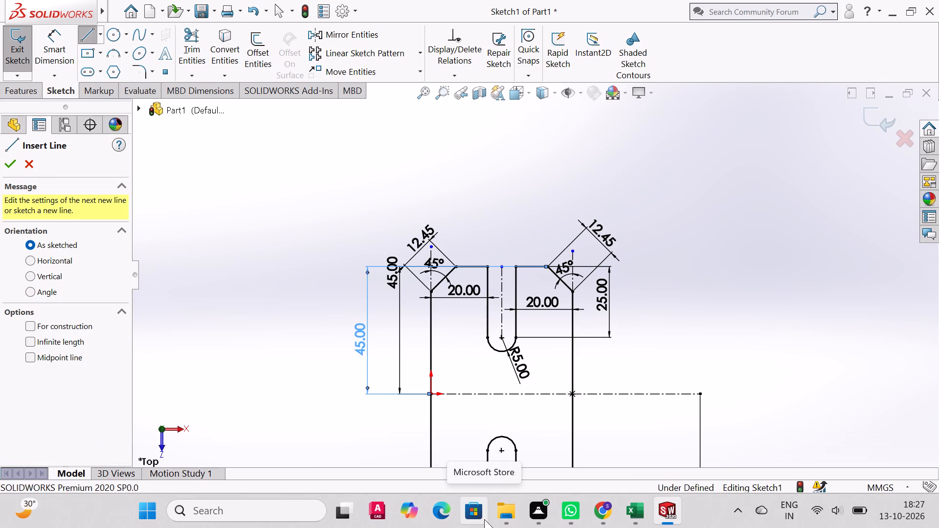
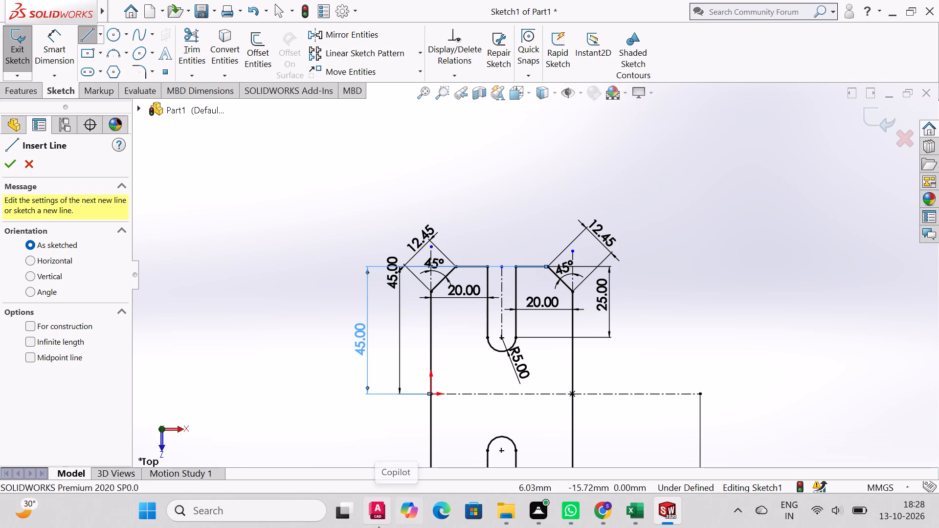
Sketch a vertical line about 18 mm up from the horizontal centerline and a horizontal line about 33 mm back to the profile's right side.
scroll(627, 315, down, 2)
scroll(659, 396, up, 3)
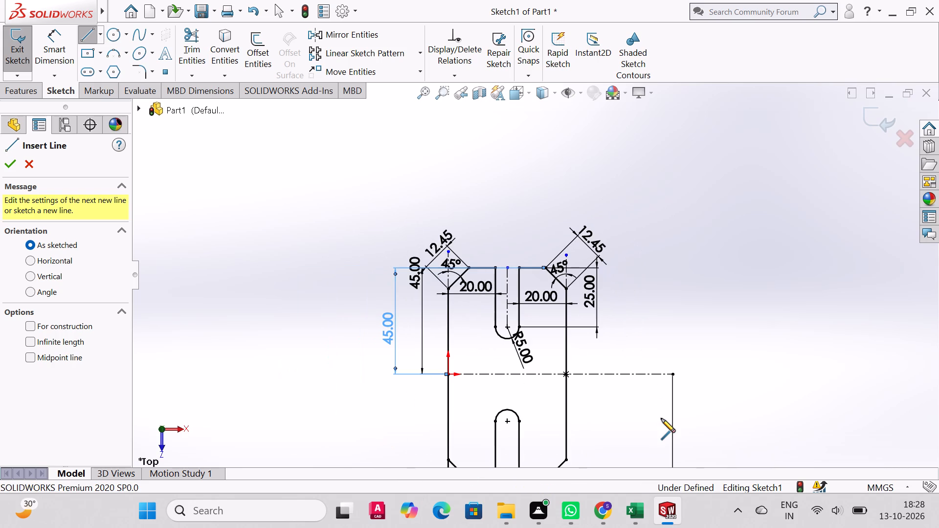
scroll(672, 355, up, 1)
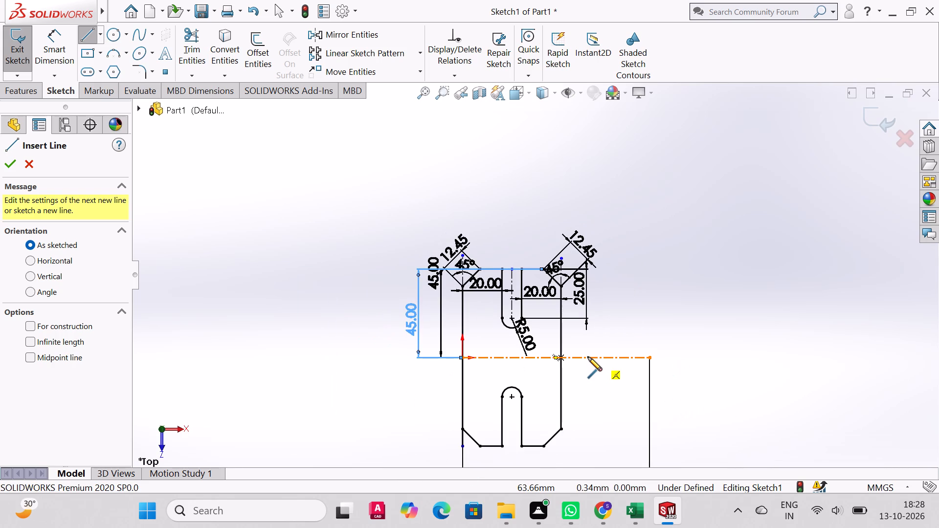
click(625, 356)
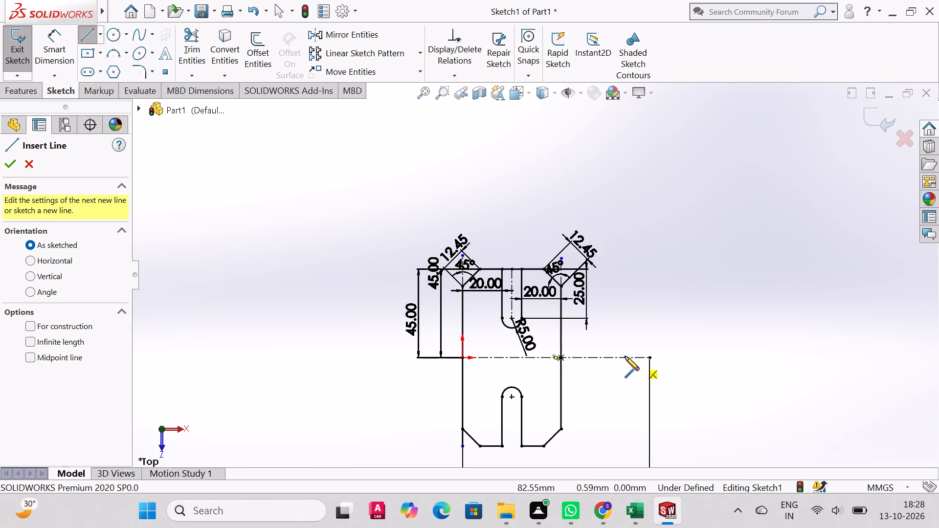
click(627, 322)
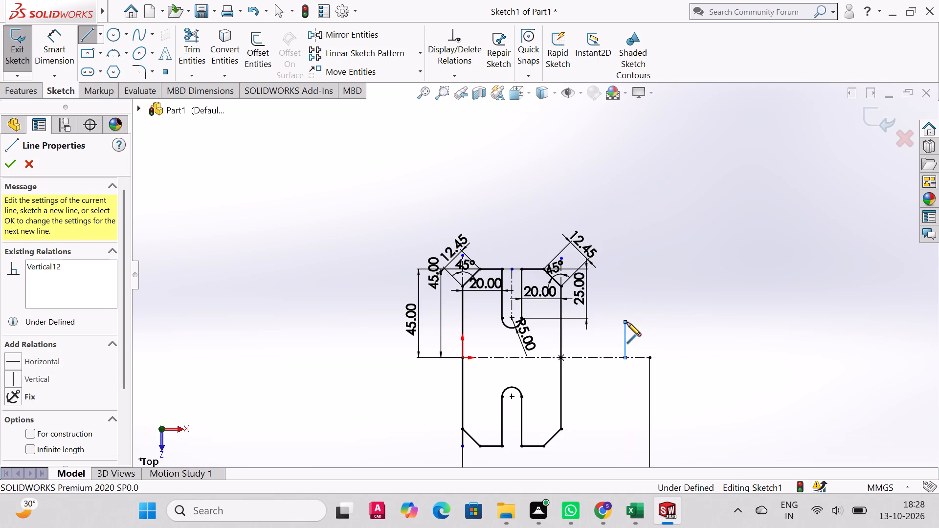
right_click(627, 322)
click(649, 336)
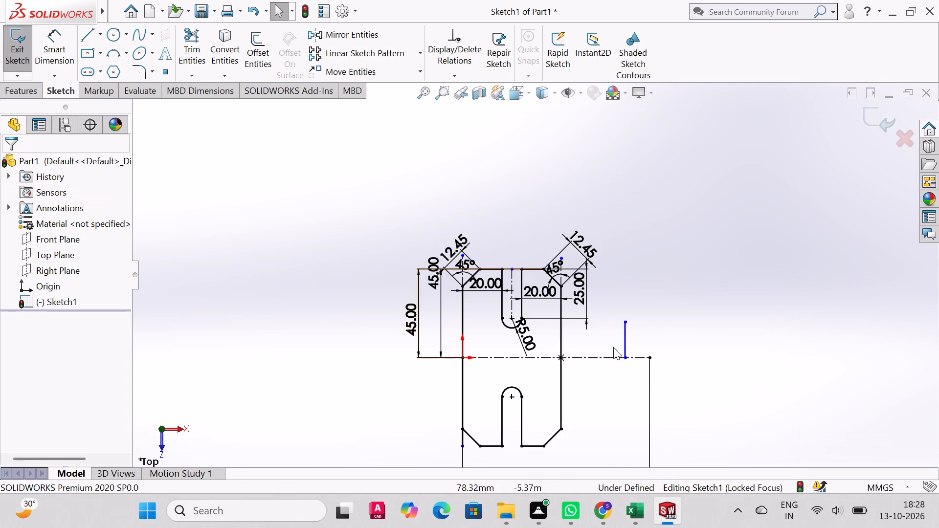
click(83, 37)
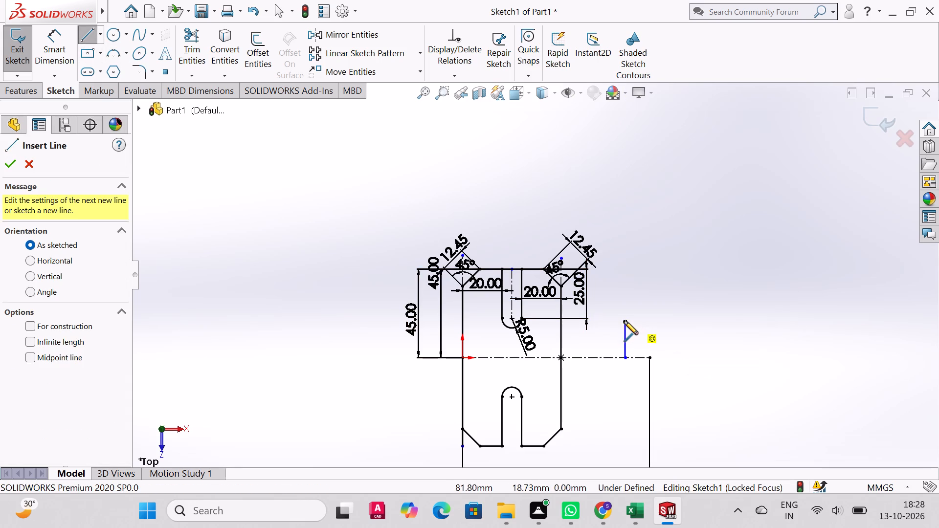
click(625, 322)
click(560, 322)
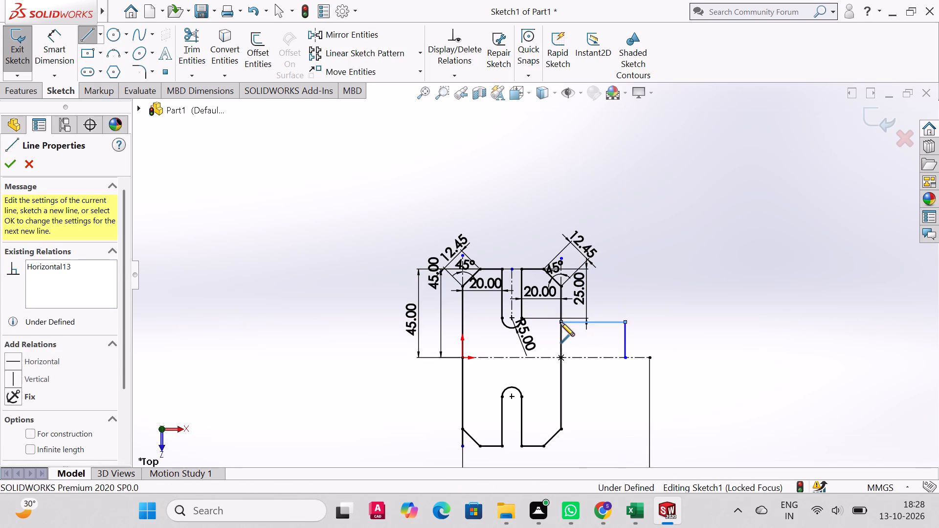
right_click(560, 322)
click(599, 332)
Dimension the new horizontal line beside the profile's right side as 45 mm.
scroll(697, 292, up, 2)
scroll(697, 292, down, 4)
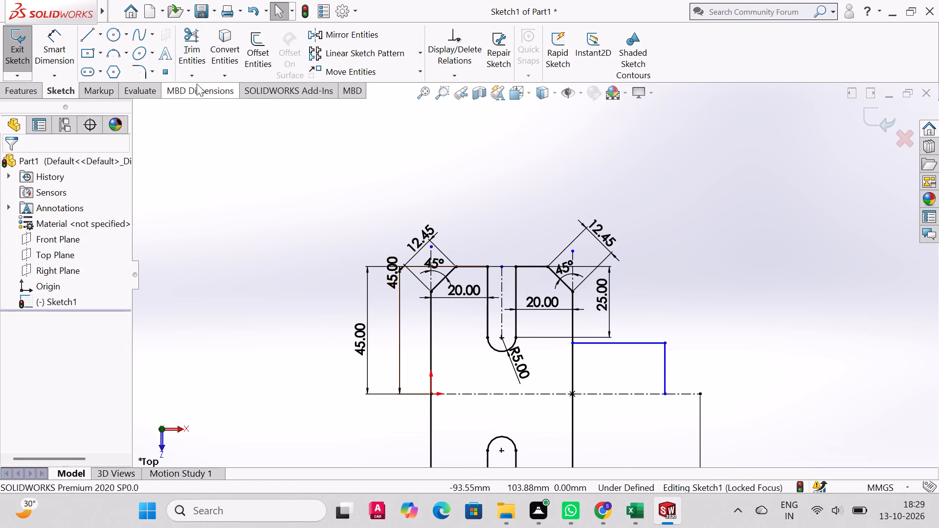
click(62, 41)
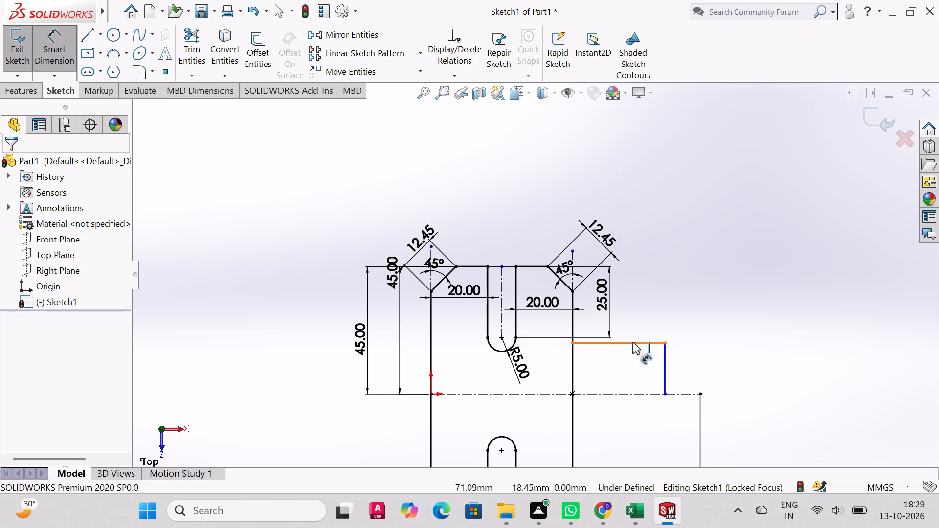
click(632, 342)
click(612, 191)
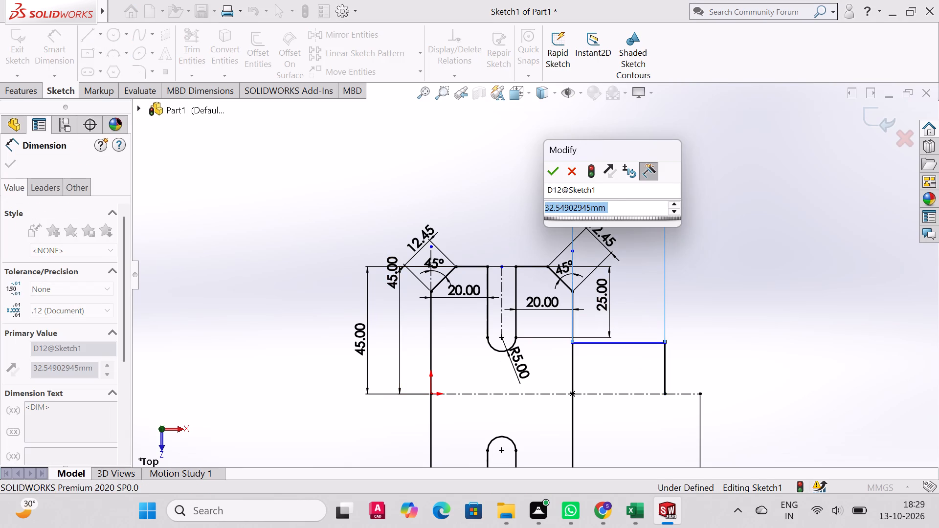
text(45)
key(Return)
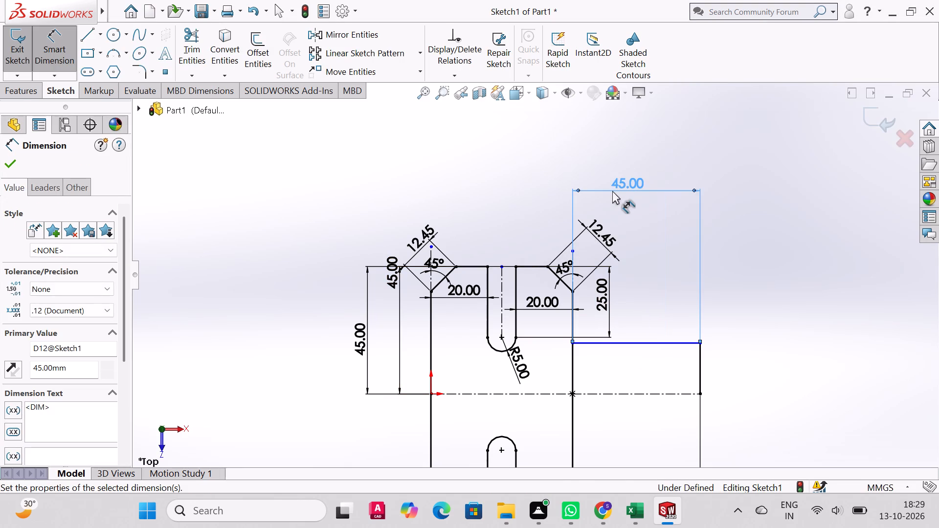
Dimension the new vertical line rising from the horizontal centerline as 20 mm.
click(699, 368)
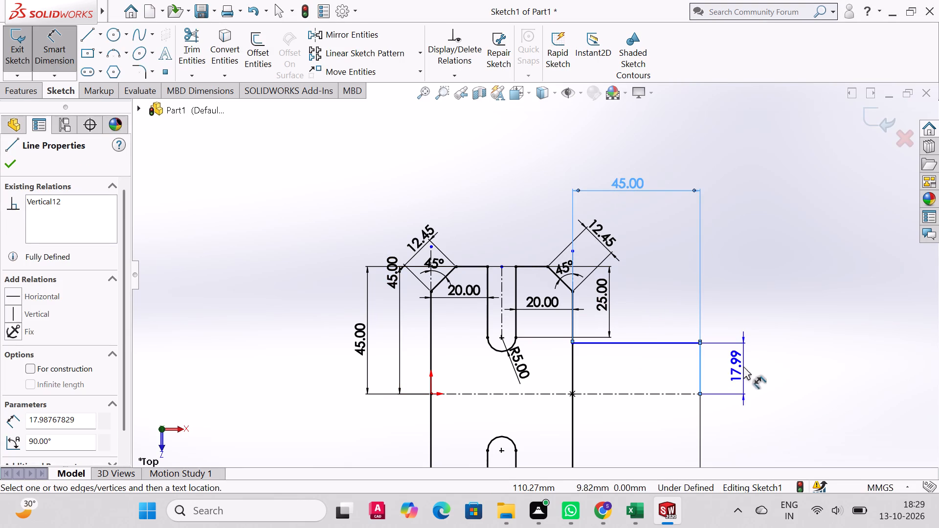
click(753, 364)
text(29)
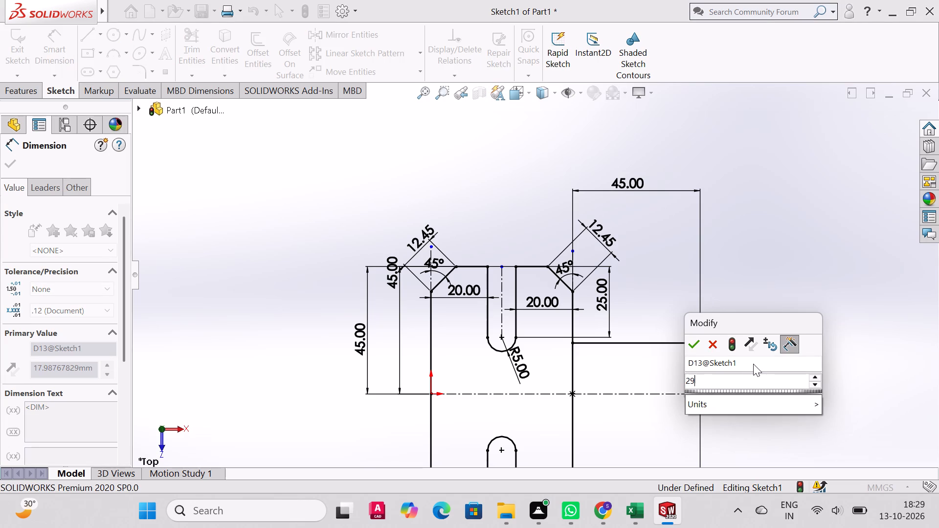
key(BackSpace)
key(0)
key(Return)
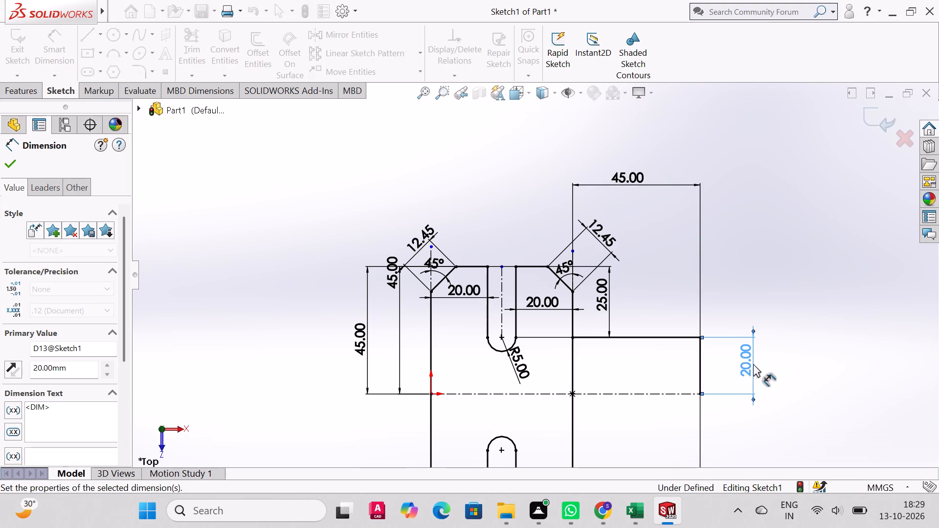
click(17, 171)
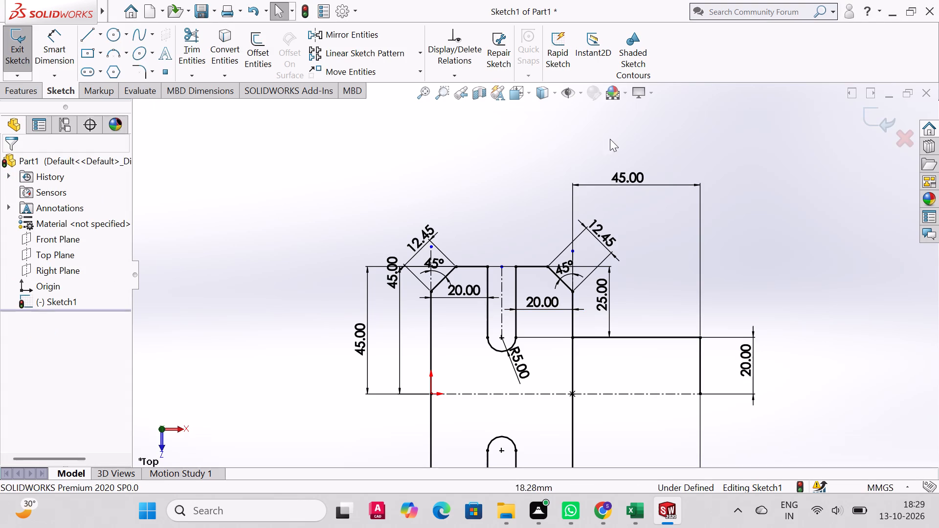
Move the horizontal 45 mm dimension down to just above the line it measures.
drag(635, 173, 638, 308)
Mirror the 45 mm horizontal line and 20 mm vertical line about the horizontal centerline, keeping the originals.
click(374, 39)
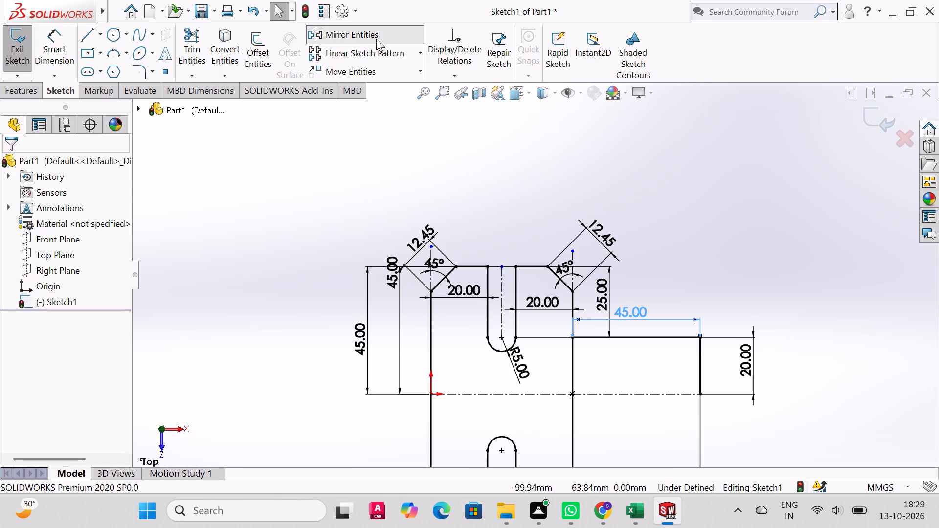
click(660, 339)
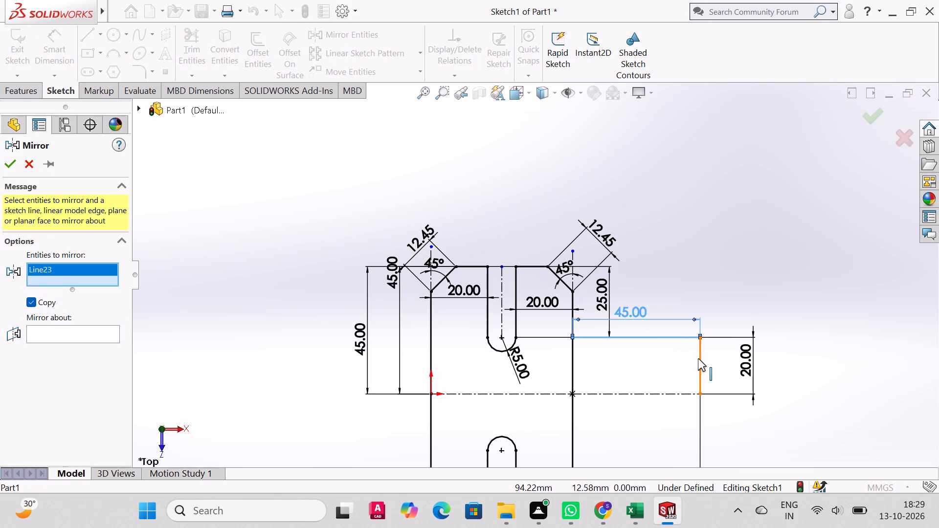
click(697, 358)
scroll(548, 232, down, 3)
scroll(573, 282, up, 5)
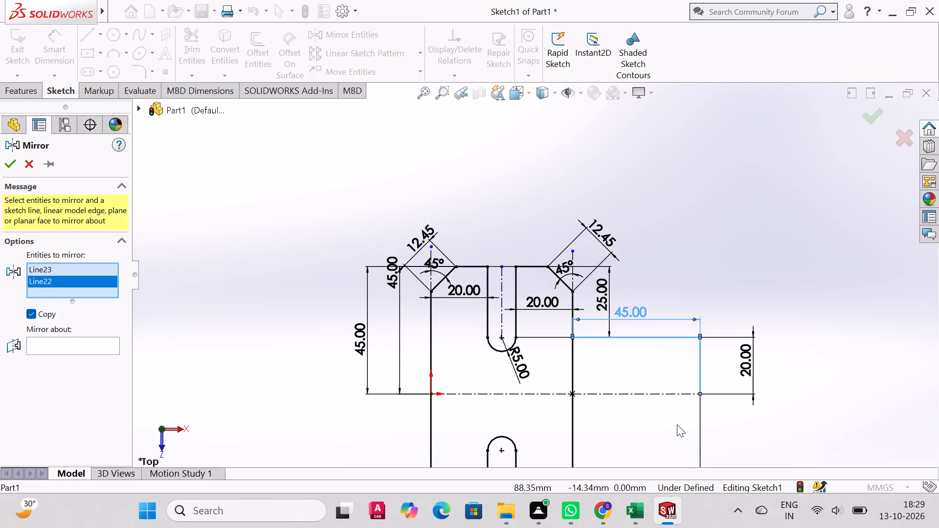
scroll(643, 314, down, 4)
scroll(661, 404, up, 5)
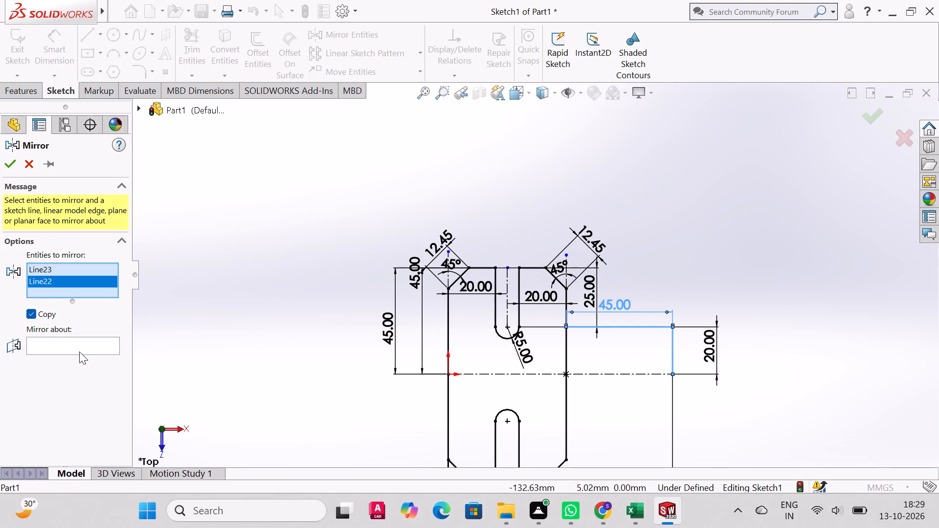
click(79, 350)
click(99, 347)
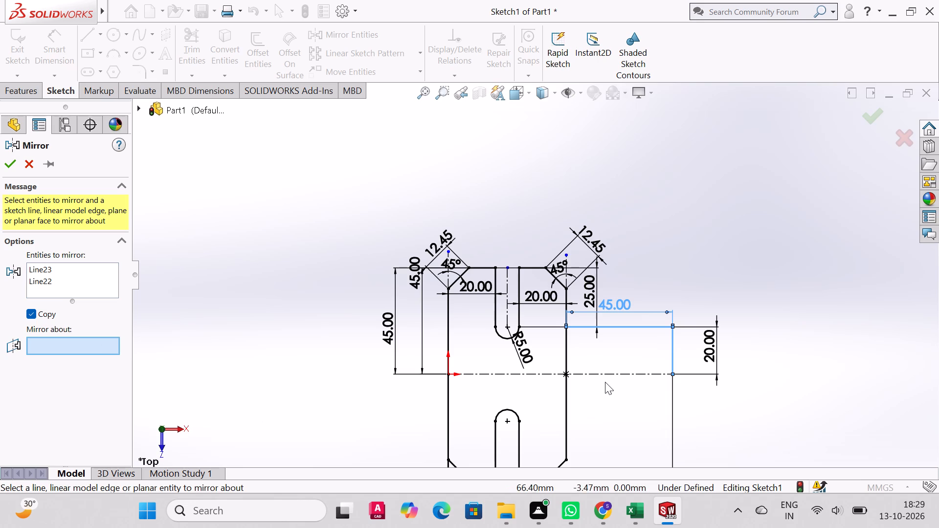
click(607, 376)
click(14, 159)
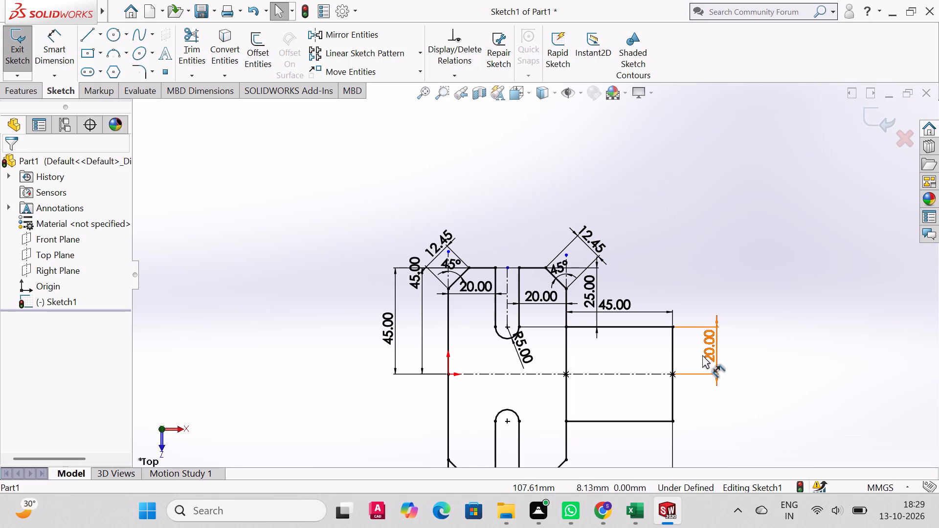
Move the 20 mm height dimension inside the rectangular extension, next to its right side.
drag(711, 351, 653, 360)
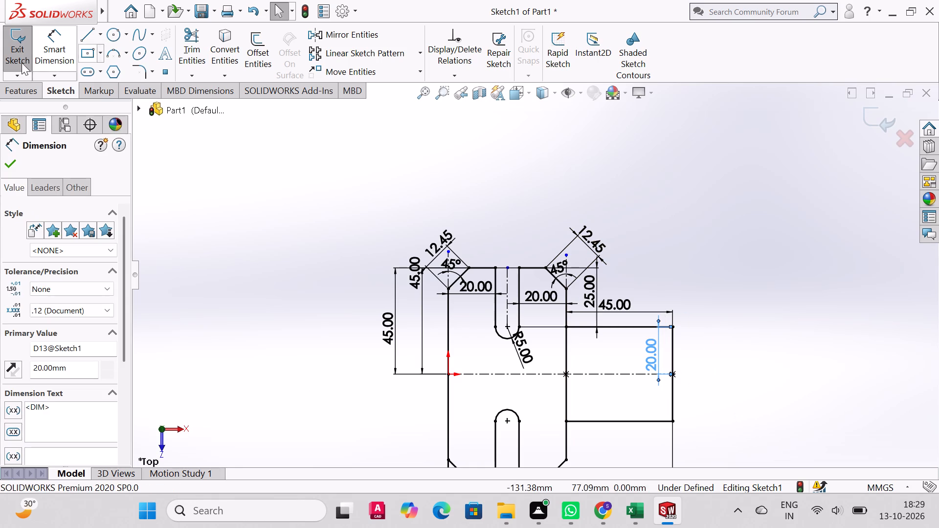
click(10, 161)
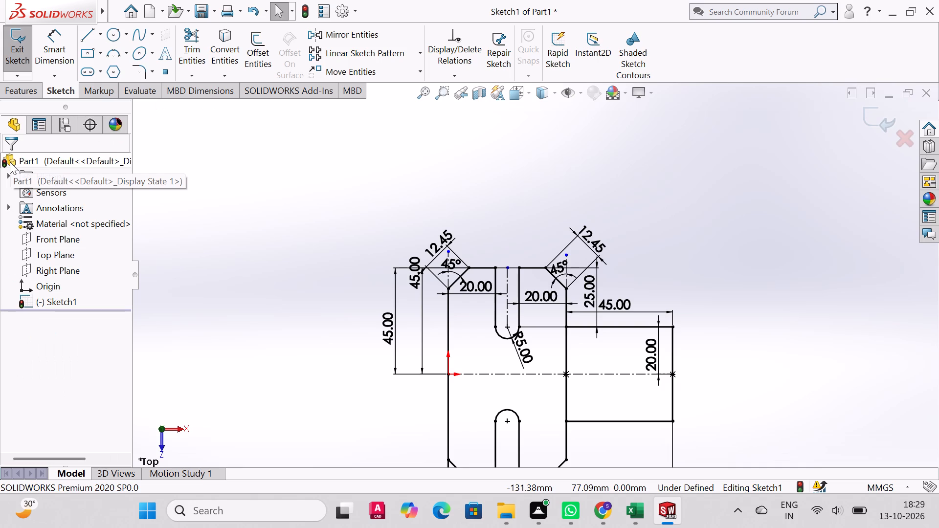
Draw a horizontal centerline about 89 mm long outward from the midpoint of the rectangular extension's right side.
click(103, 31)
click(89, 69)
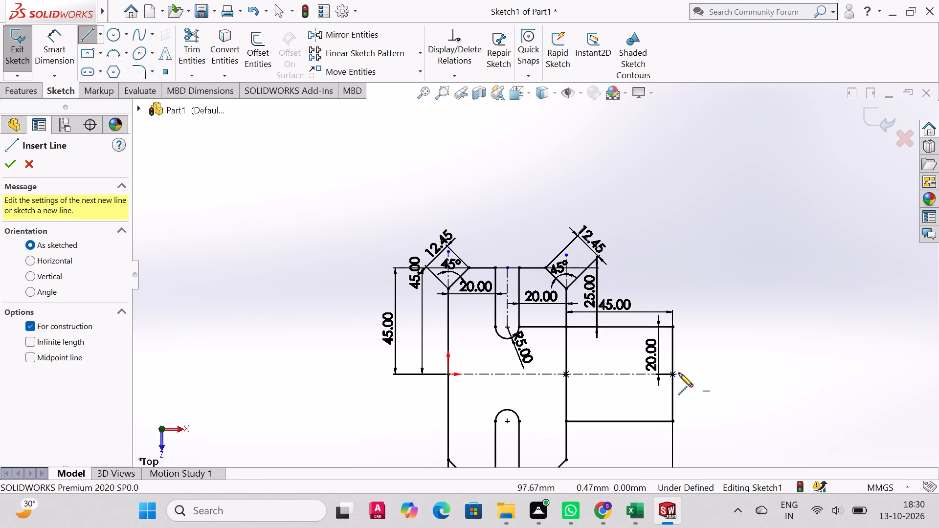
click(674, 373)
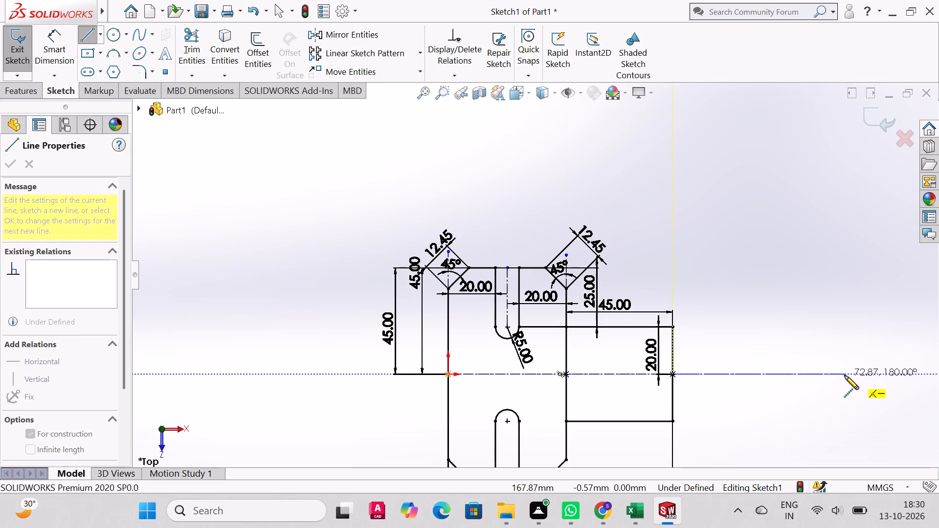
click(883, 374)
right_click(883, 374)
click(815, 352)
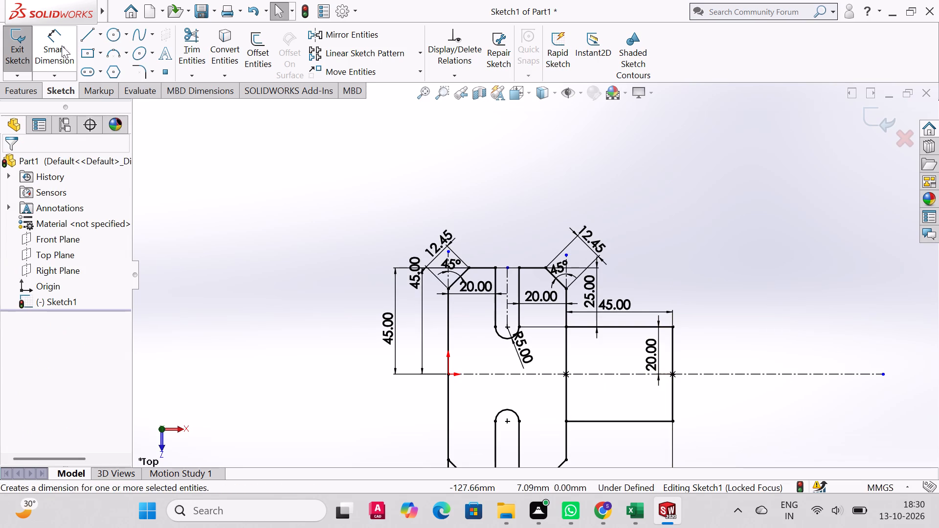
Sketch a circle of about 27 mm radius centered on the new centerline, with a smaller concentric circle inside it.
click(90, 37)
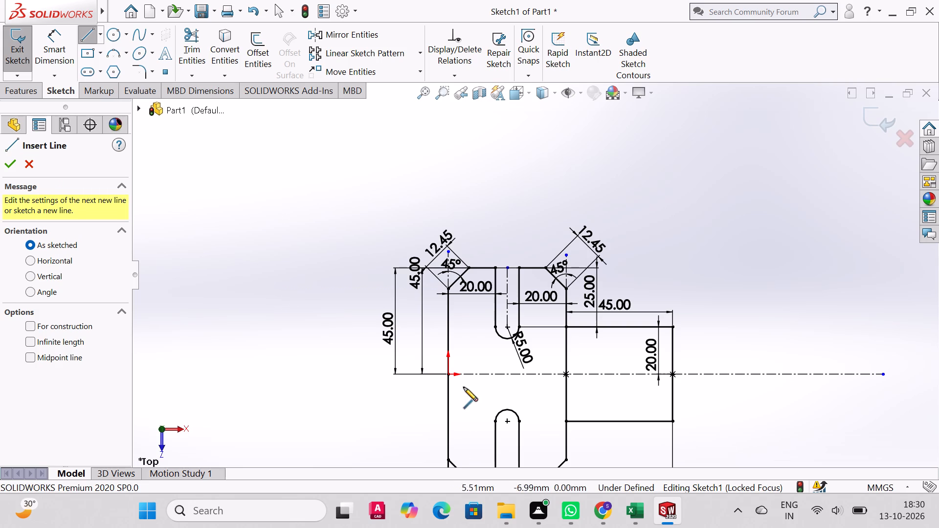
click(114, 33)
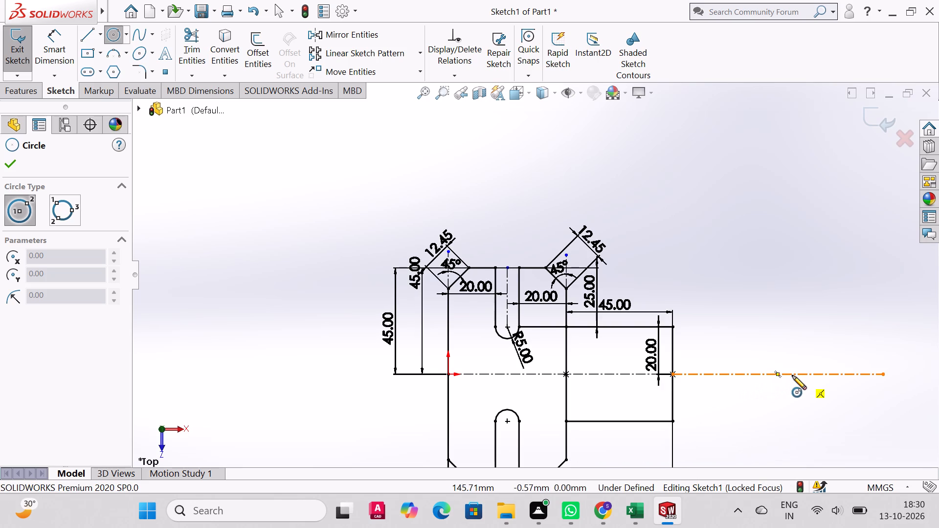
click(814, 374)
click(857, 419)
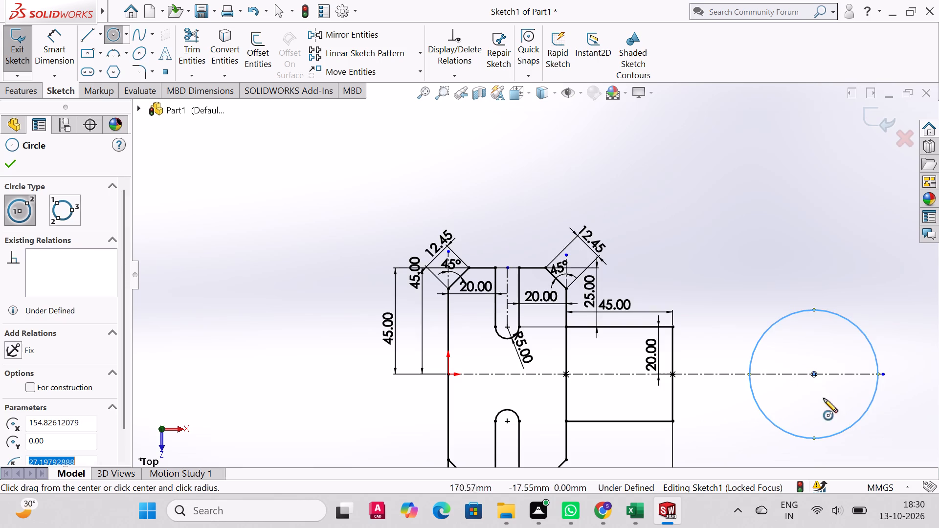
click(815, 374)
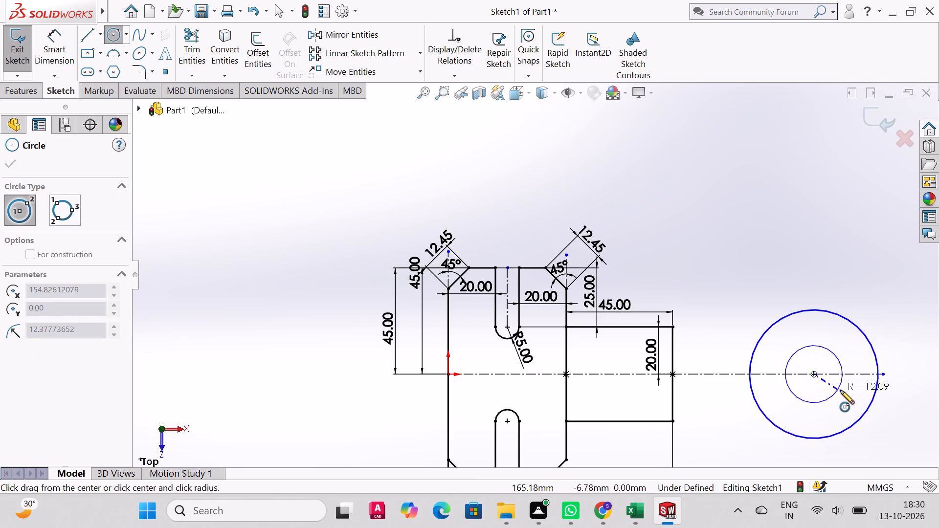
click(841, 390)
right_click(791, 244)
click(822, 258)
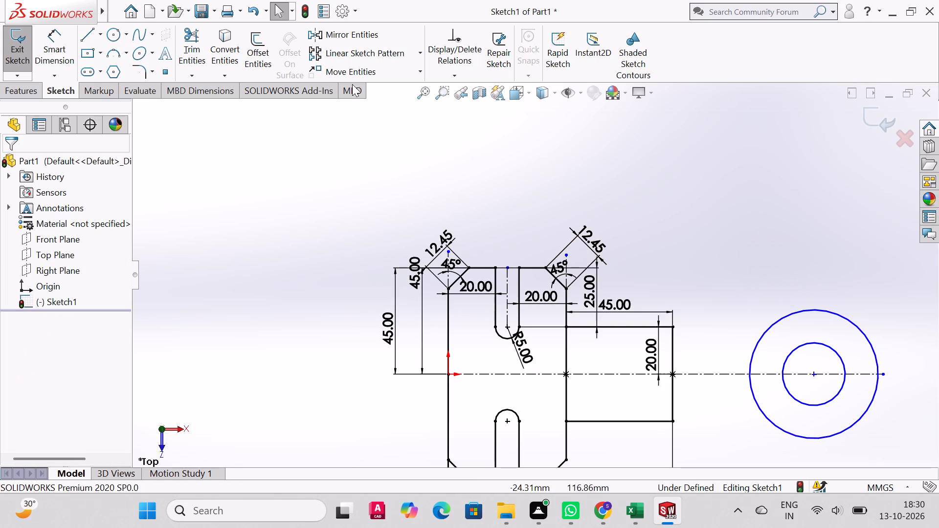
Dimension the horizontal distance from the profile's left side to the circles' center as 140 mm.
click(66, 41)
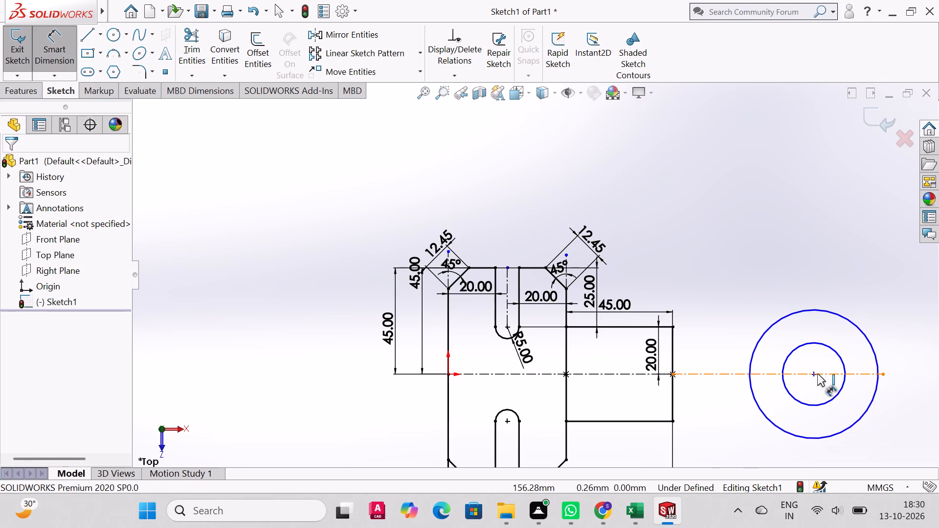
click(815, 374)
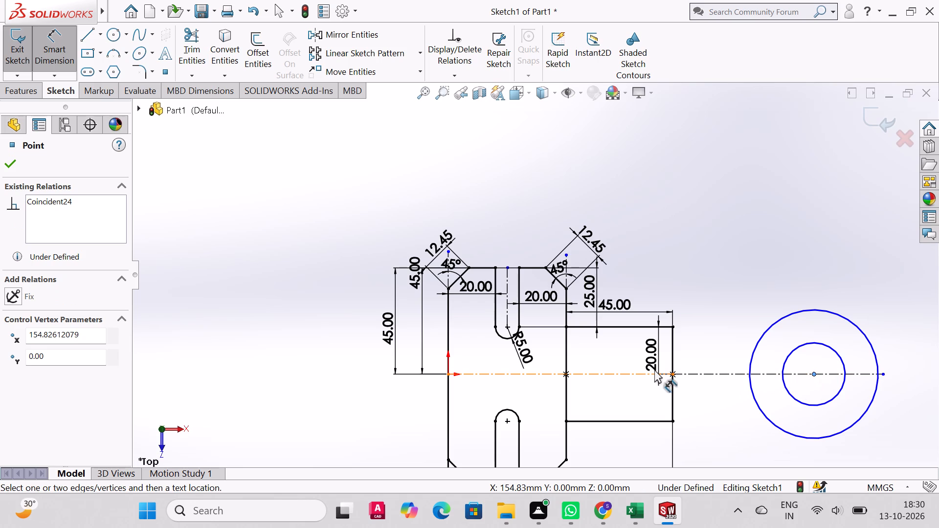
click(449, 364)
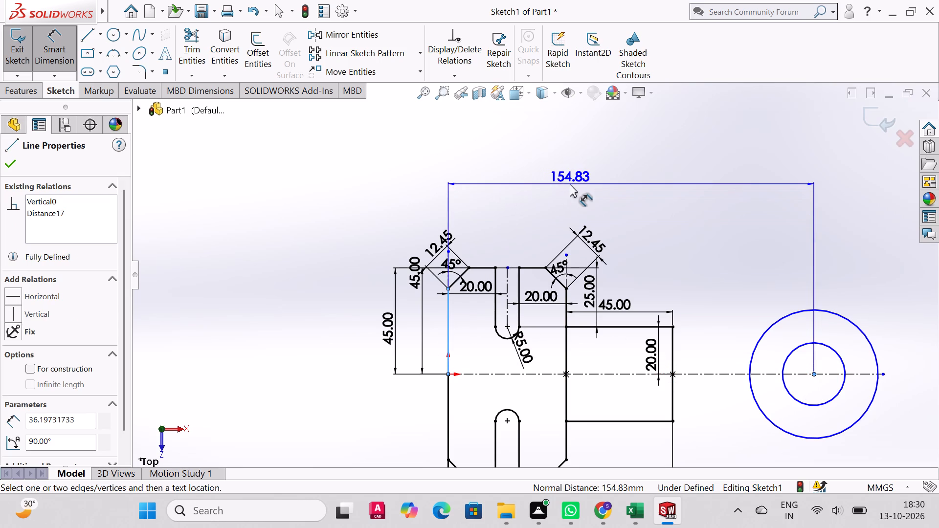
click(570, 184)
text(140)
key(Return)
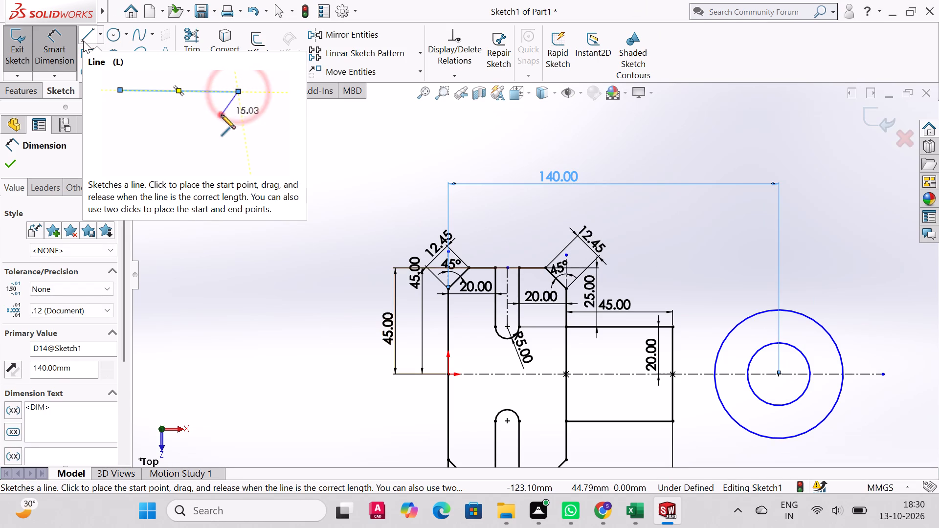
Delete both concentric circles on the outer centerline, along with the 140 mm dimension attached to their center.
key(Escape)
click(754, 315)
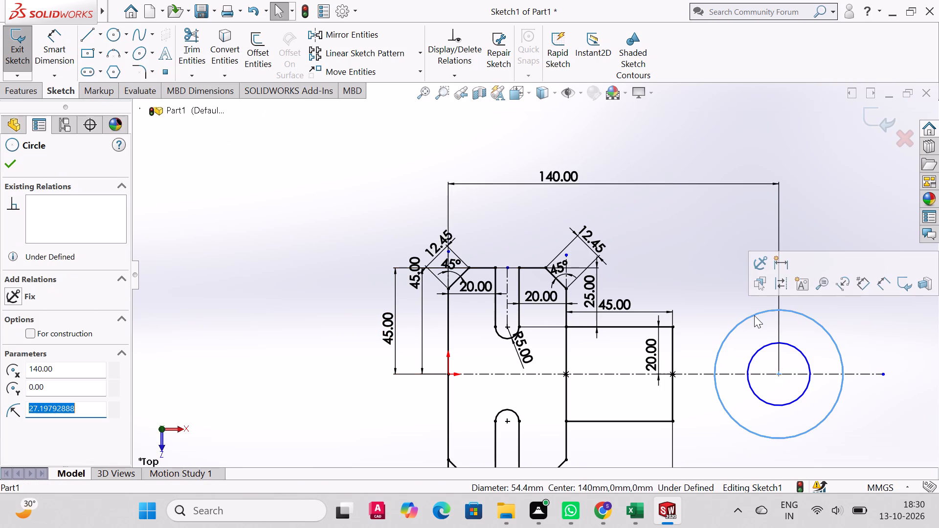
key(Delete)
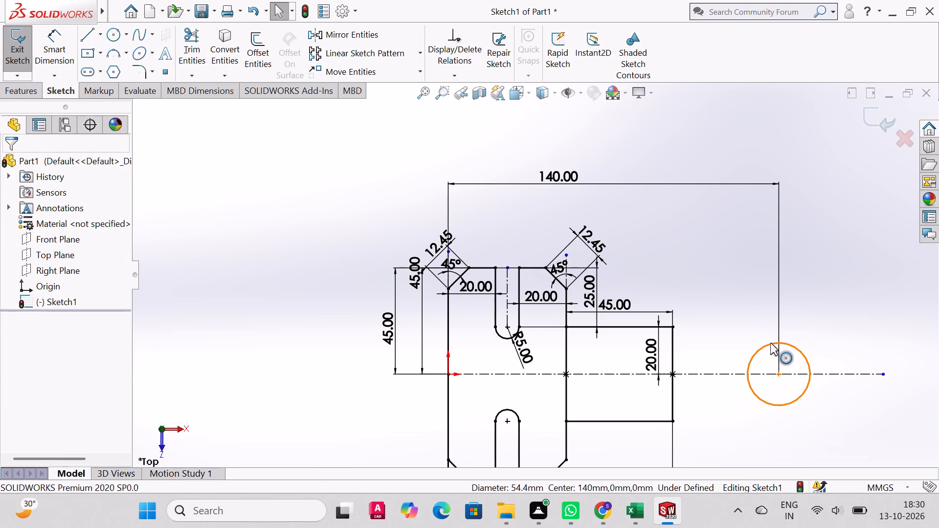
click(770, 343)
key(Delete)
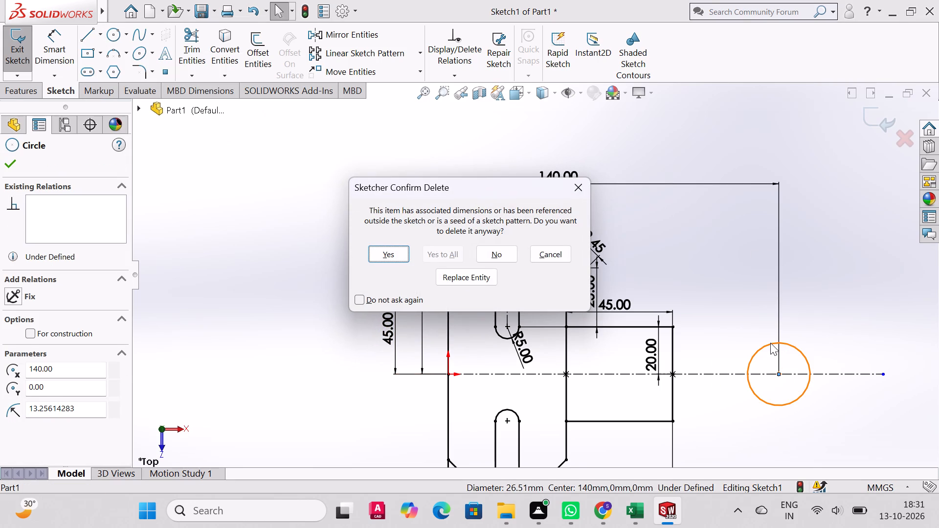
click(382, 253)
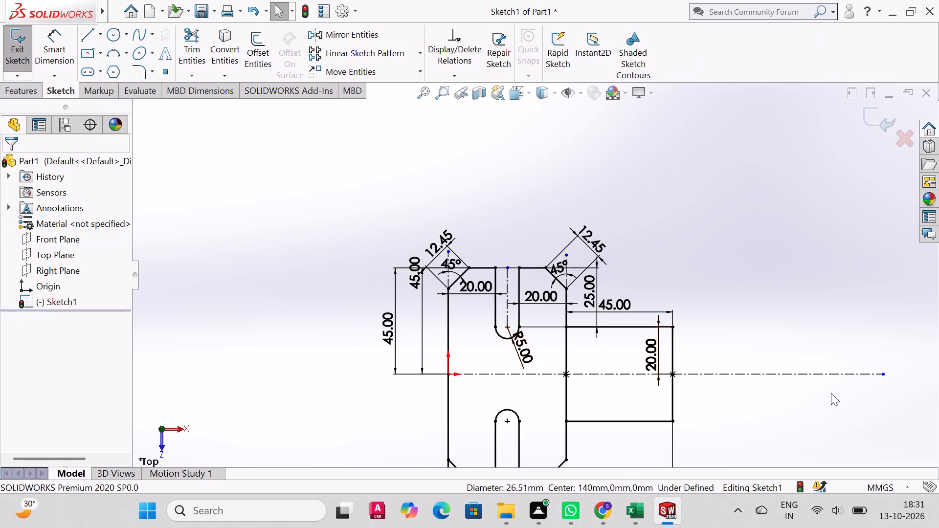
Draw a horizontal line about 60 mm long outward from the rectangular extension's right side, about 9 mm above the centerline.
click(90, 35)
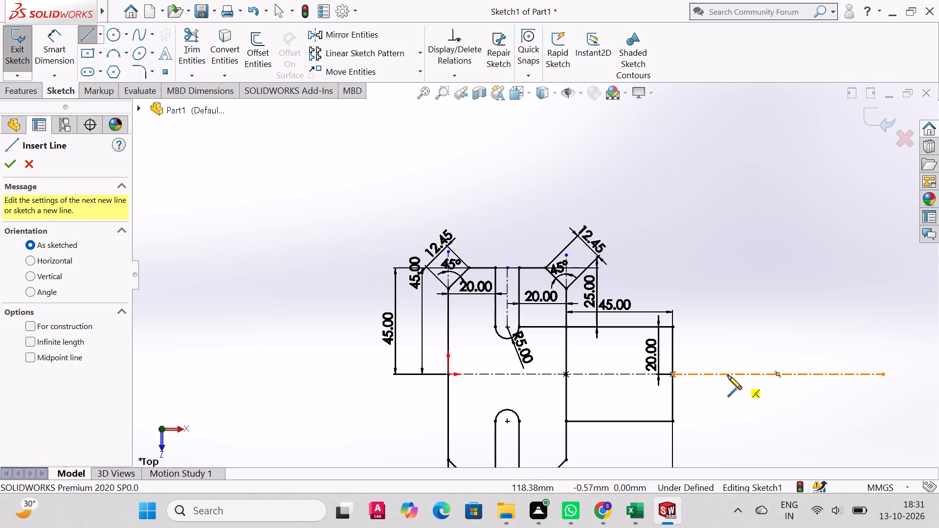
click(672, 353)
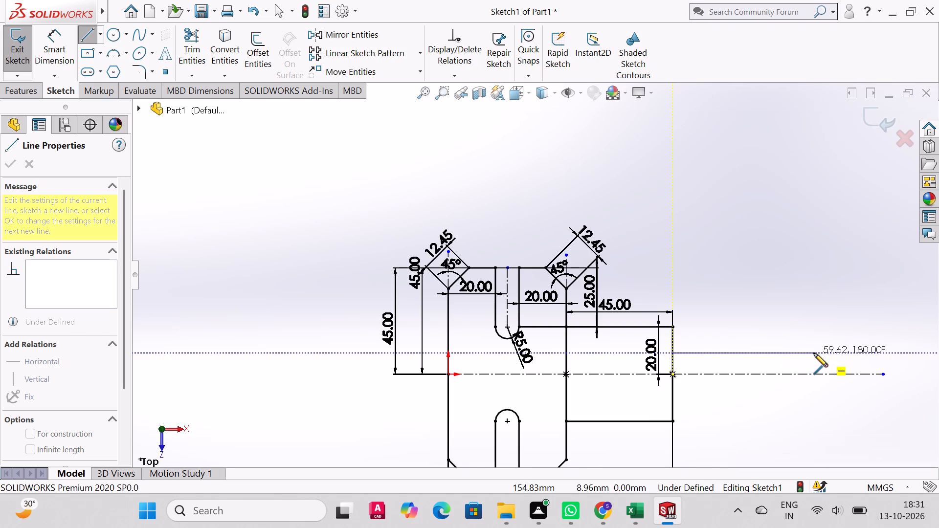
click(814, 353)
right_click(813, 353)
click(826, 354)
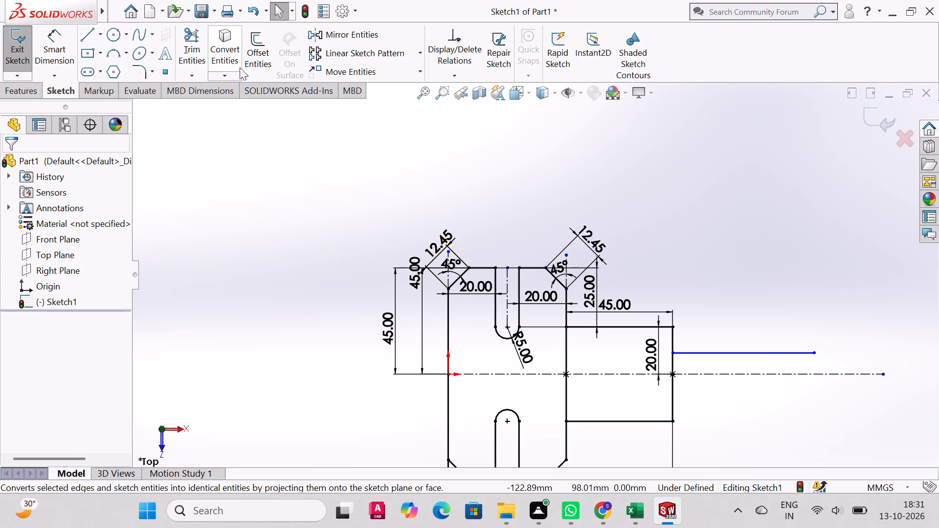
Dimension the new horizontal line's length as 45 mm, placing the dimension above it.
click(80, 34)
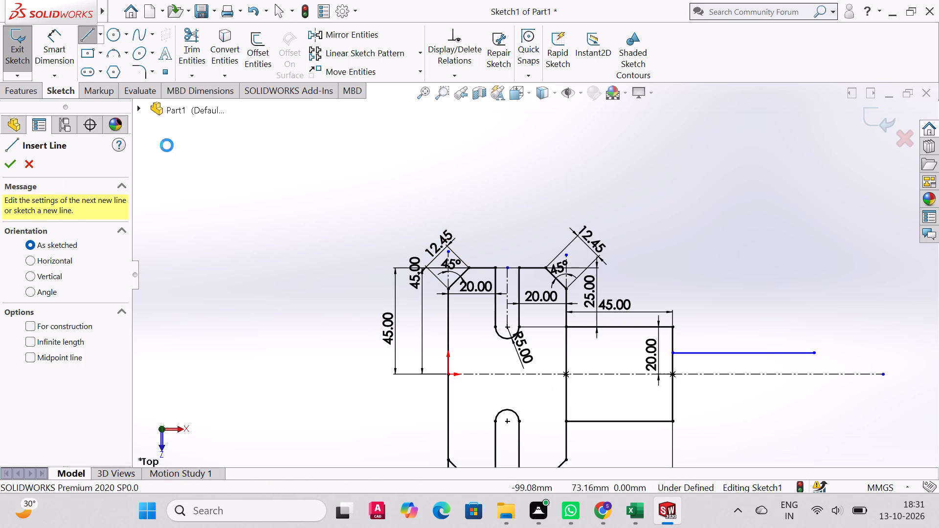
key(Escape)
click(49, 41)
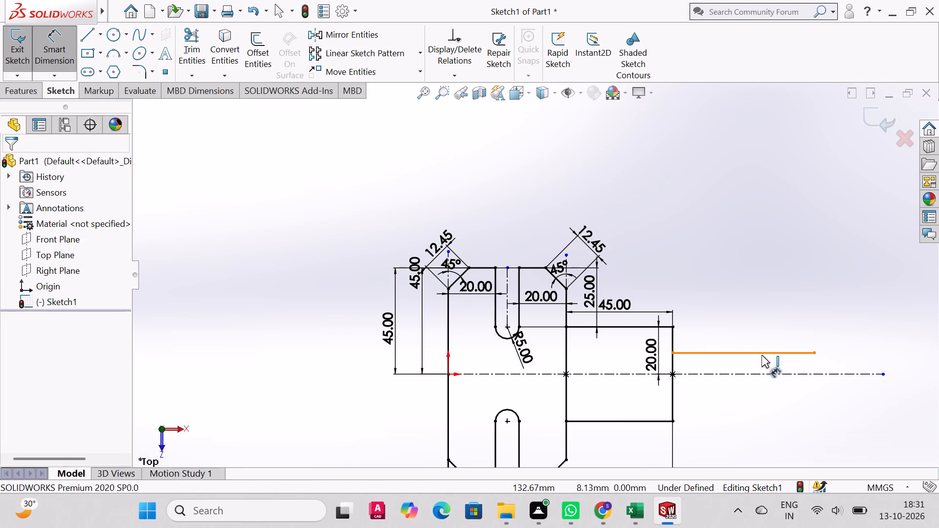
click(761, 355)
click(747, 251)
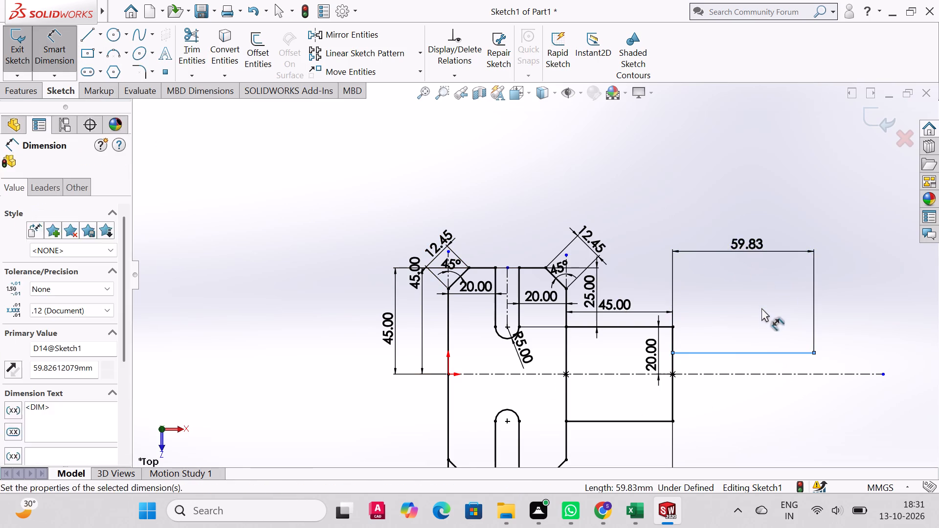
text(45)
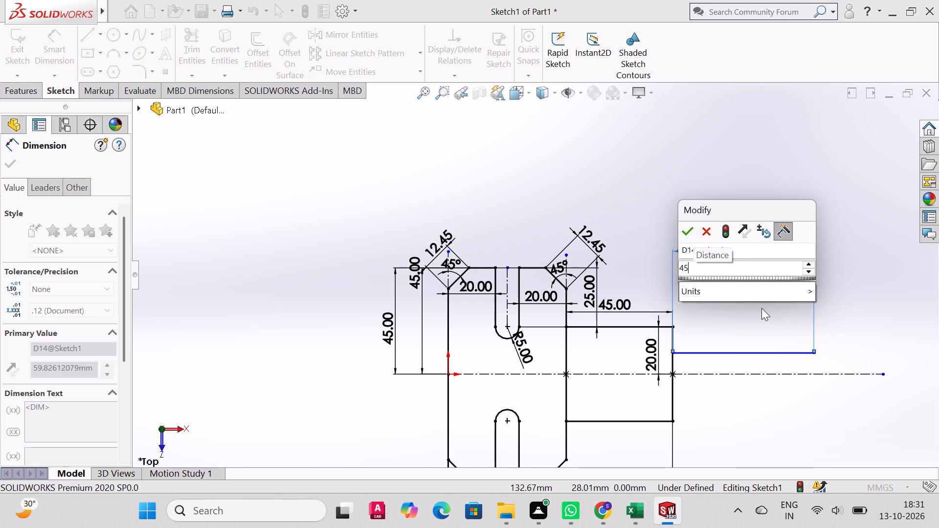
key(Return)
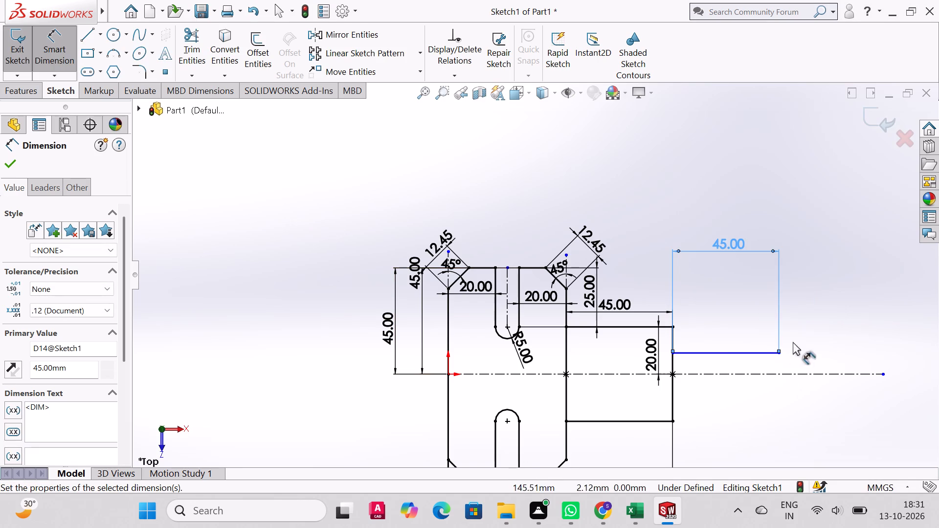
Dimension the distance between the outer centerline and the new horizontal line as 7.5 mm.
click(753, 376)
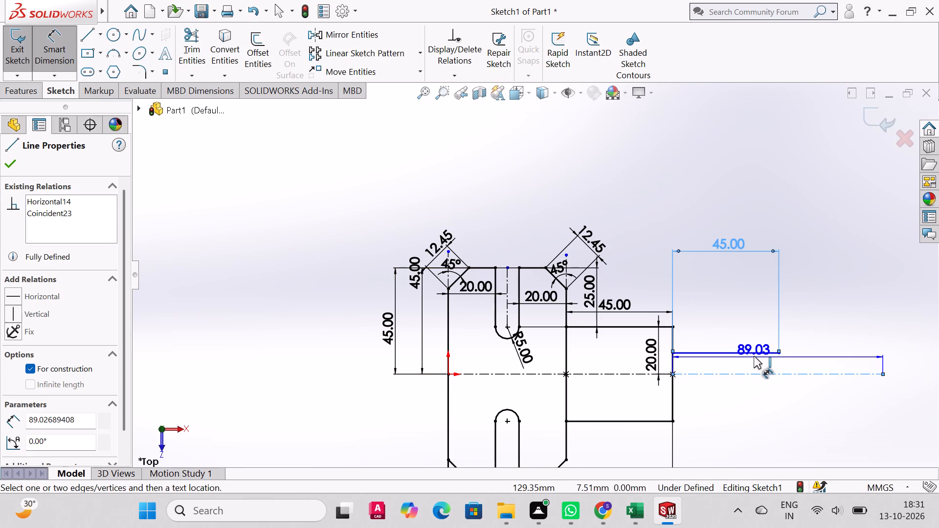
click(754, 353)
click(827, 354)
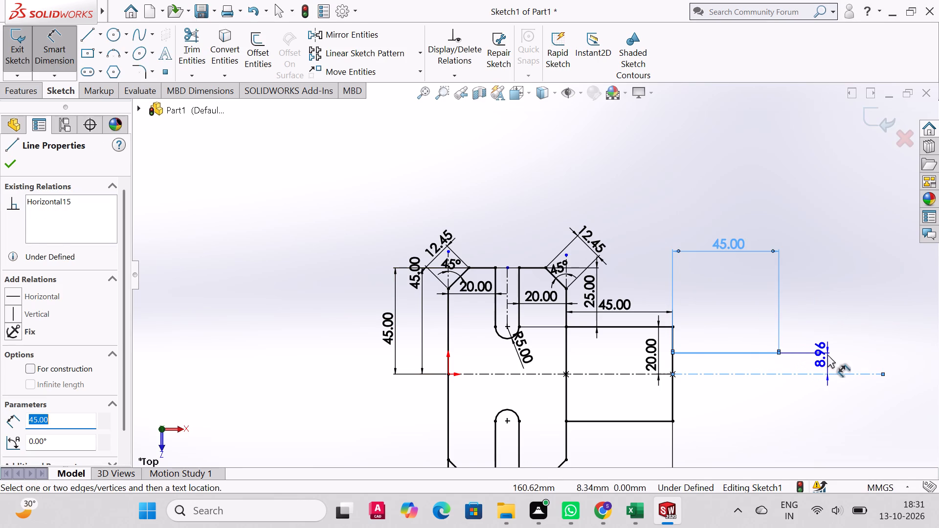
text(7.5)
key(Return)
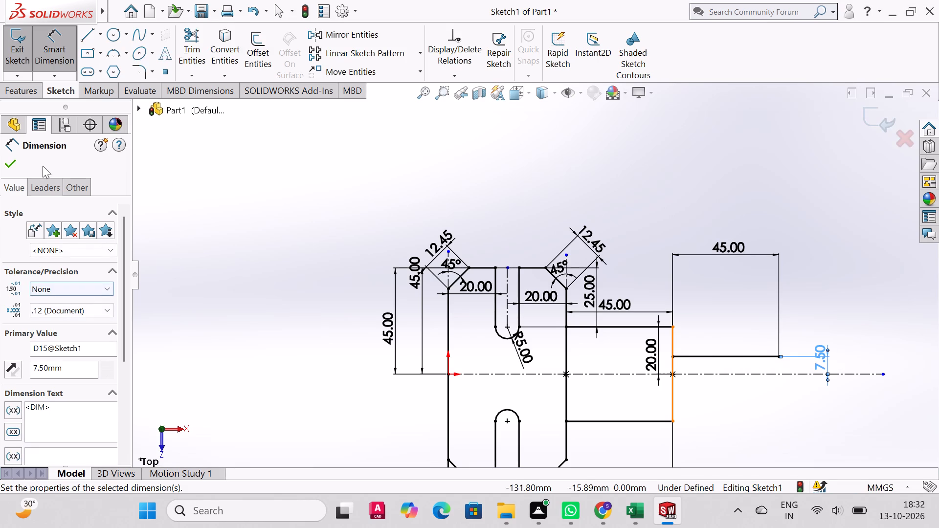
click(13, 163)
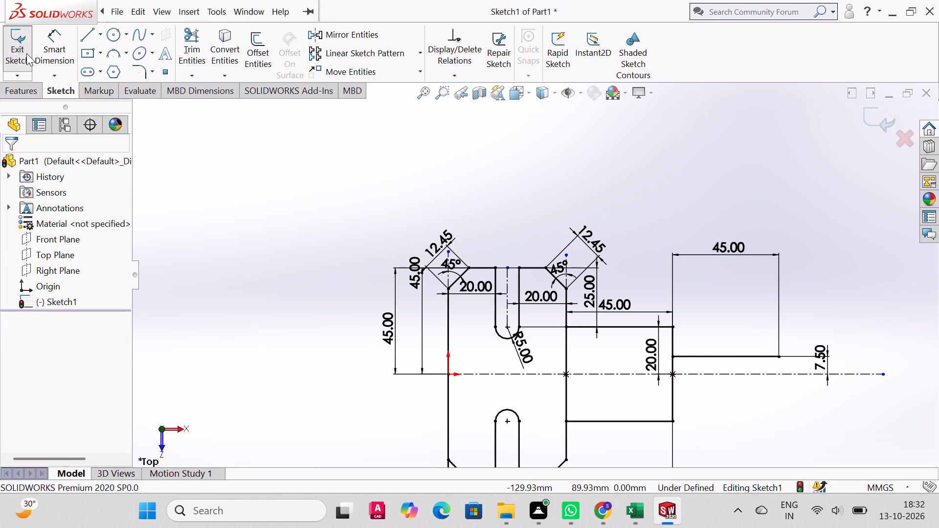
Mirror the 45 mm horizontal line about the outer centerline, keeping the original.
click(359, 35)
click(718, 355)
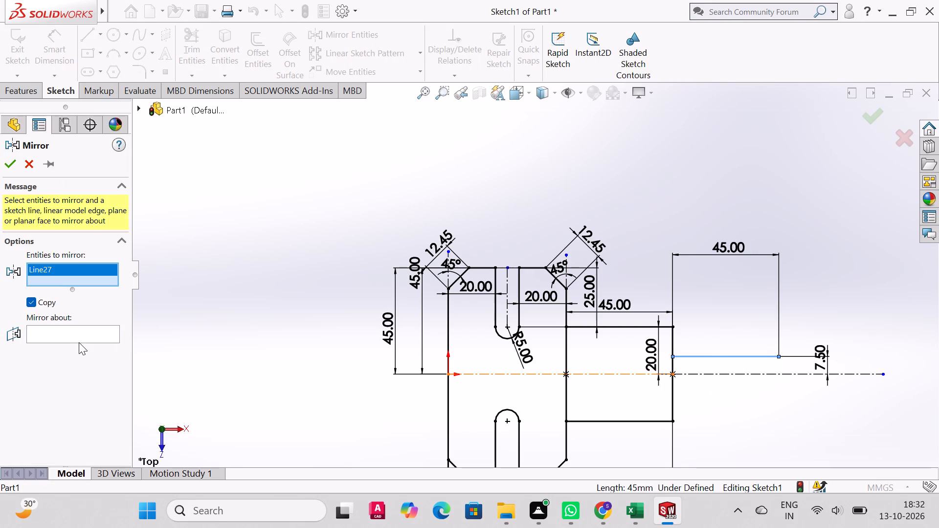
click(79, 340)
click(75, 333)
click(761, 374)
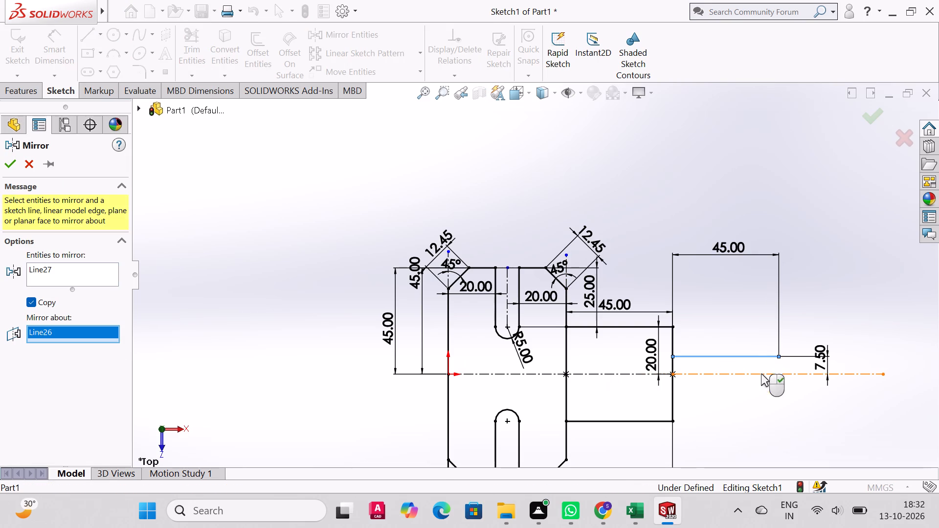
click(9, 161)
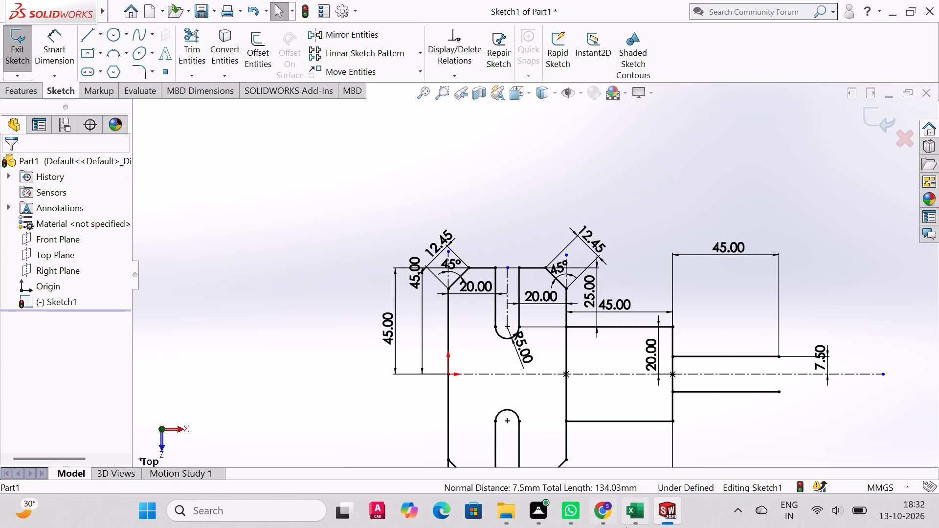
Close the narrow extension with a vertical line joining the outer ends of the two mirrored horizontal lines.
click(93, 28)
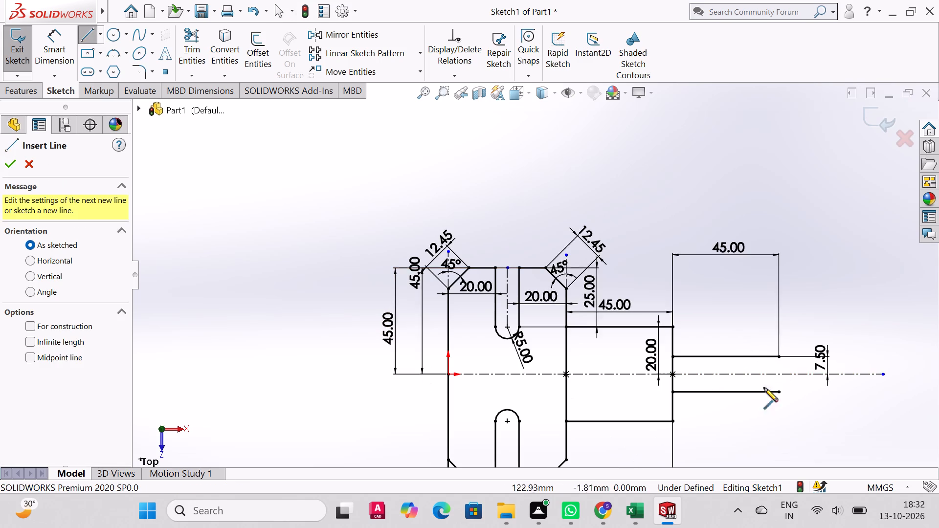
click(779, 356)
click(780, 394)
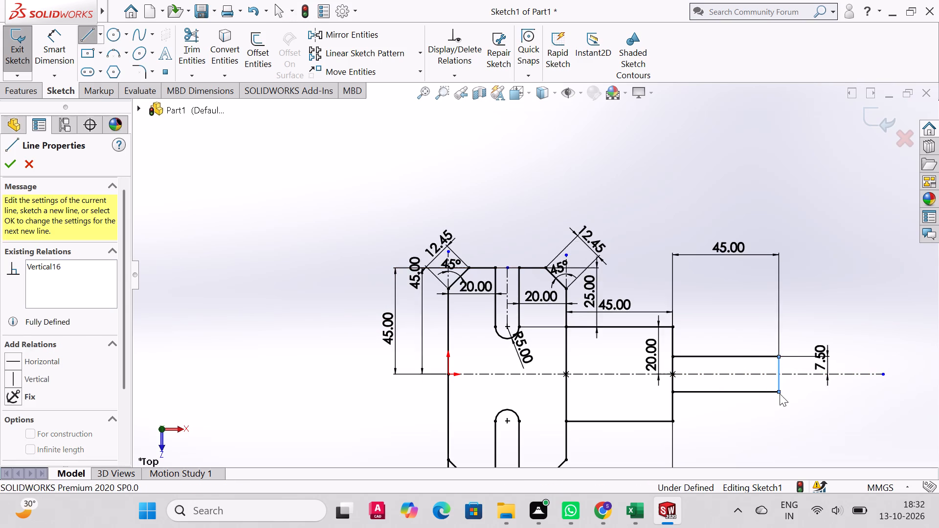
right_click(782, 383)
click(803, 391)
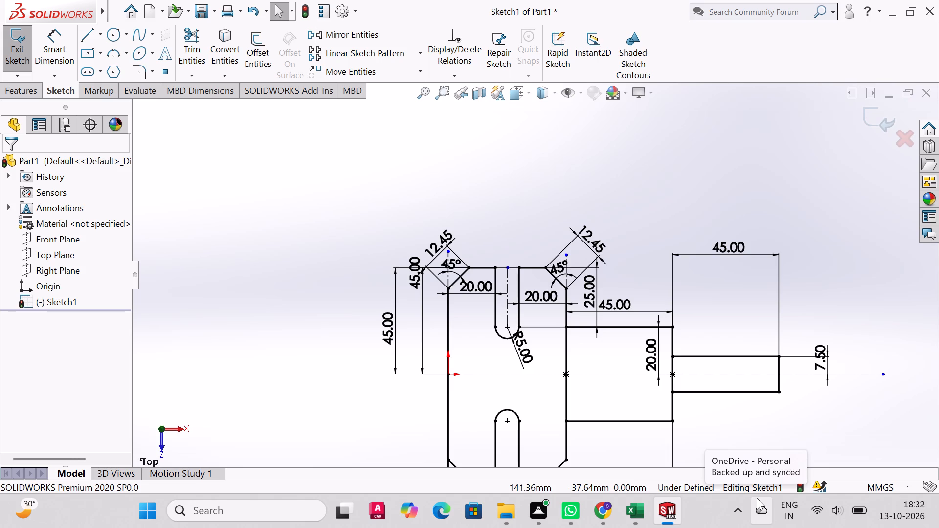
Draw a vertical line across the narrow extension between its two horizontal edges, about 14.7 mm from the wider extension's right side.
click(80, 35)
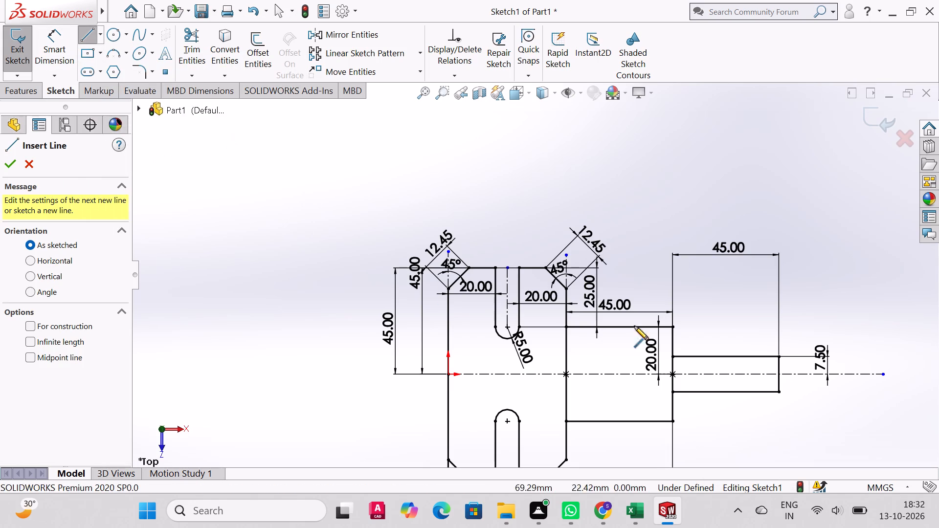
click(707, 356)
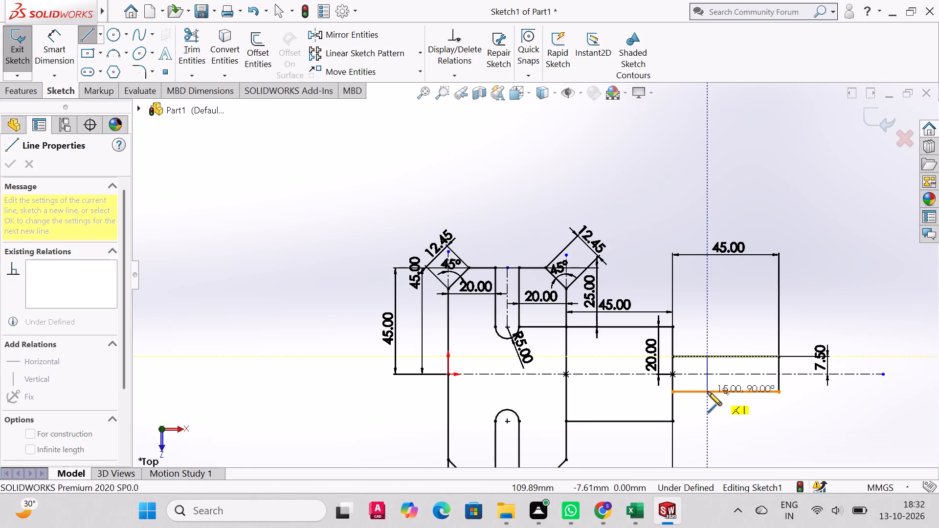
click(708, 391)
right_click(708, 391)
click(746, 351)
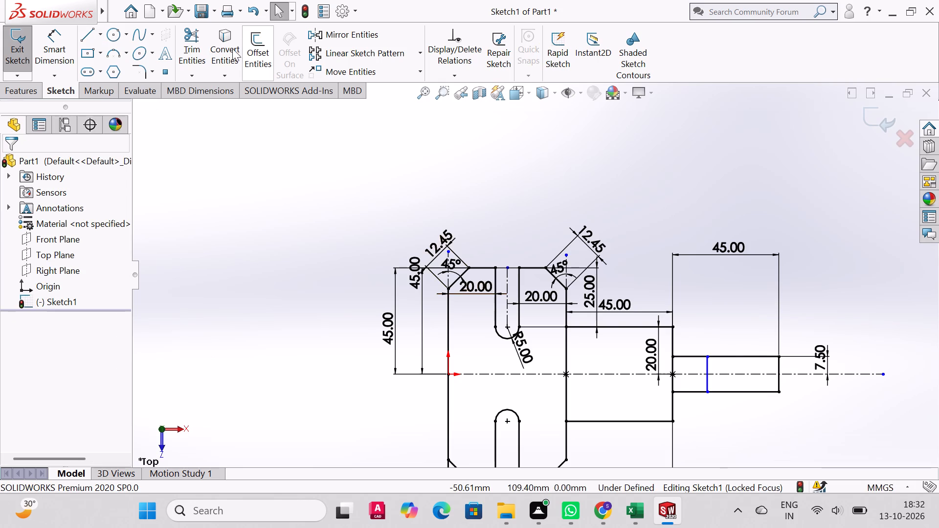
Dimension the distance from the wider extension's right side to the vertical line inside the narrow extension as 15 mm.
click(51, 38)
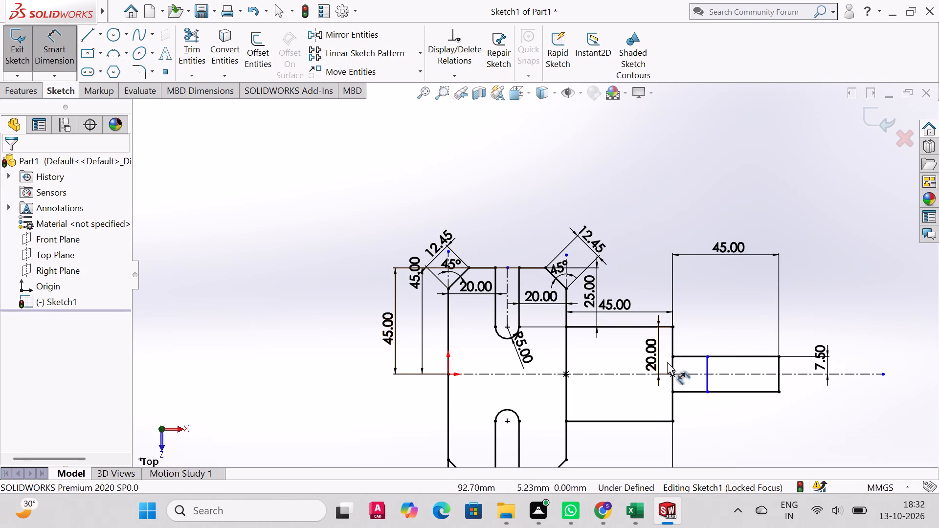
click(673, 365)
click(706, 366)
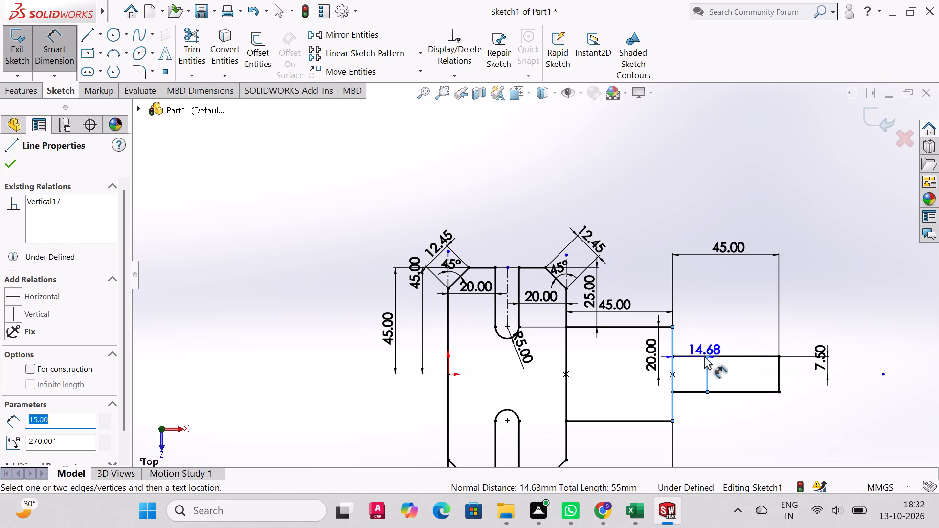
click(693, 344)
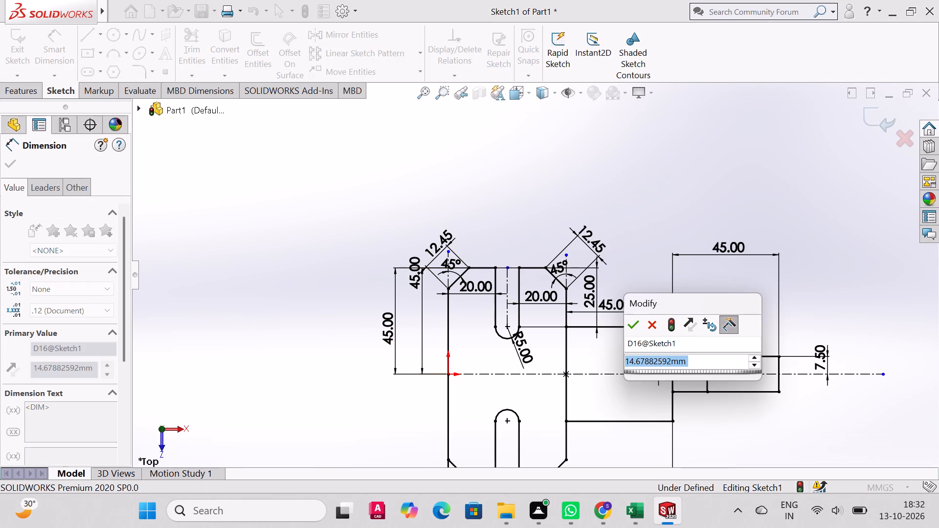
text(15)
key(Return)
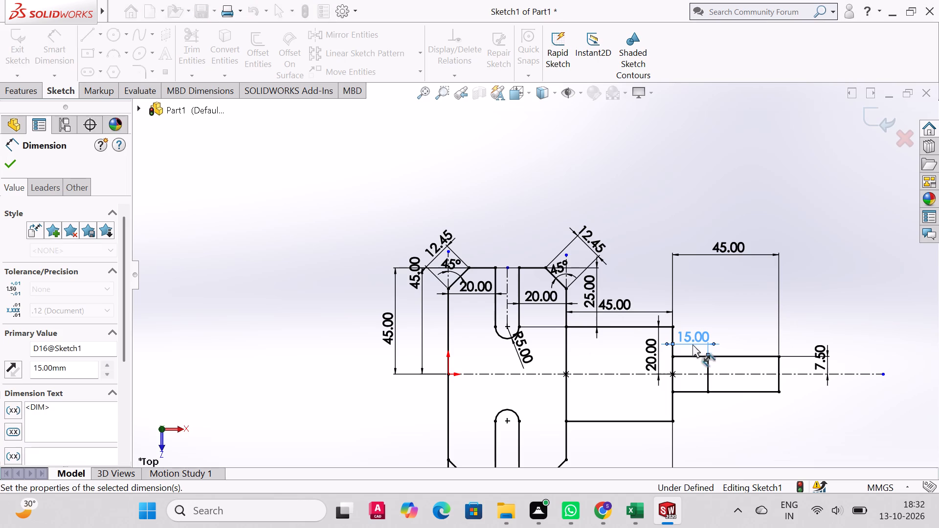
click(1, 161)
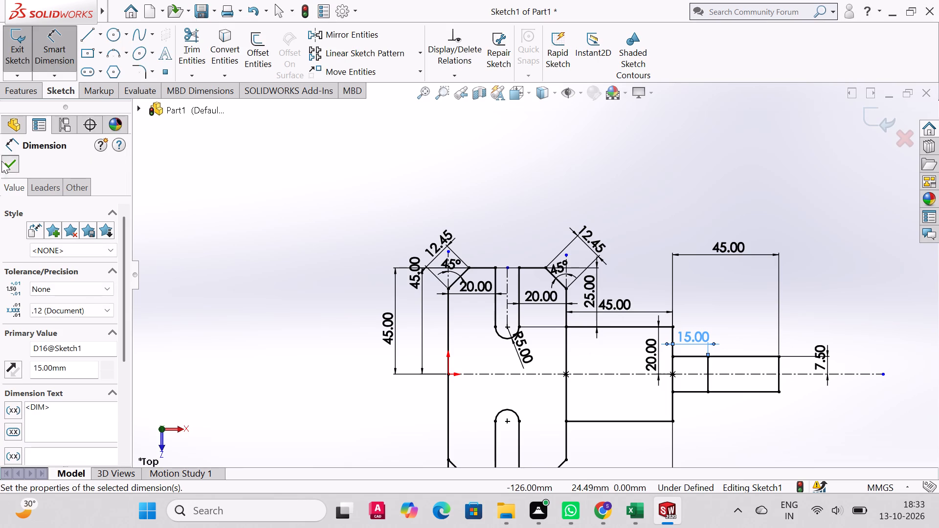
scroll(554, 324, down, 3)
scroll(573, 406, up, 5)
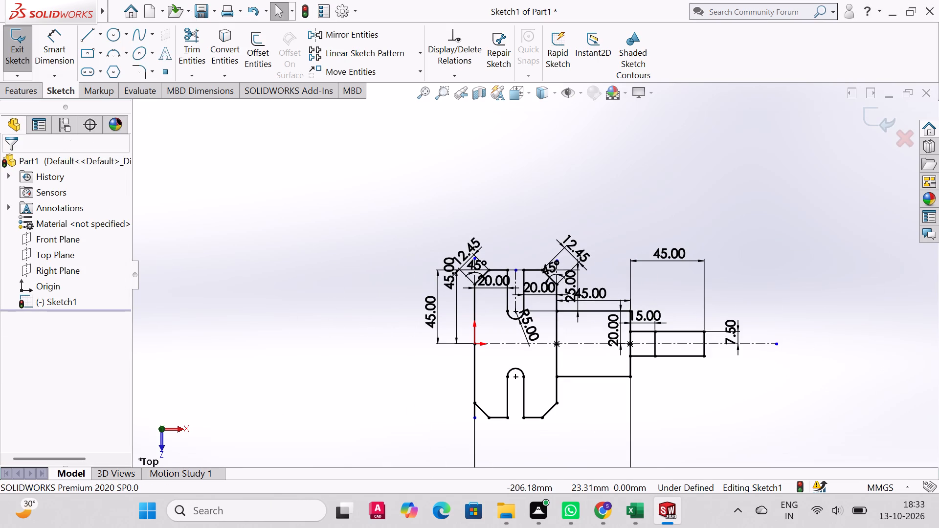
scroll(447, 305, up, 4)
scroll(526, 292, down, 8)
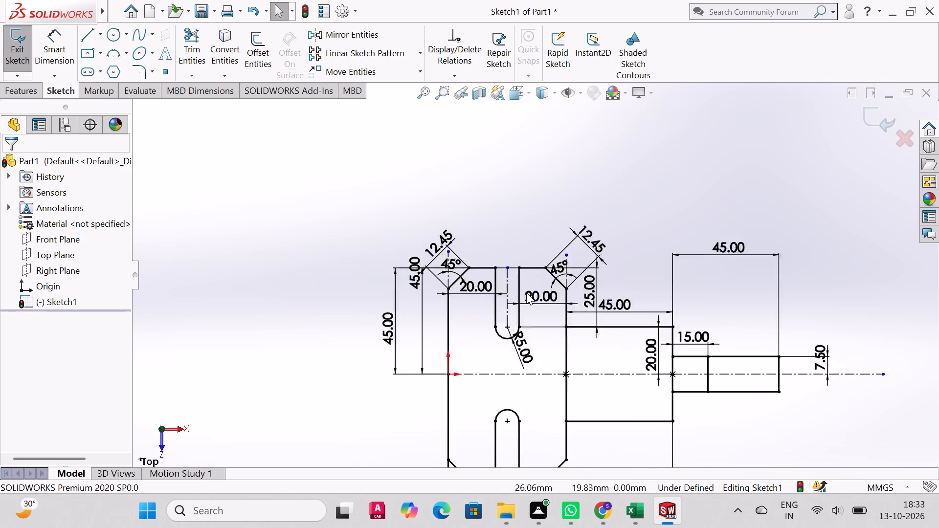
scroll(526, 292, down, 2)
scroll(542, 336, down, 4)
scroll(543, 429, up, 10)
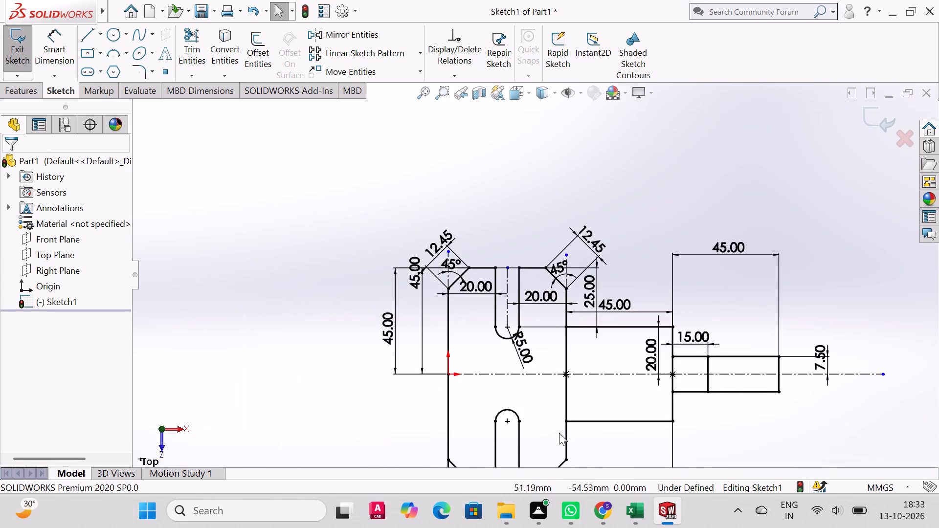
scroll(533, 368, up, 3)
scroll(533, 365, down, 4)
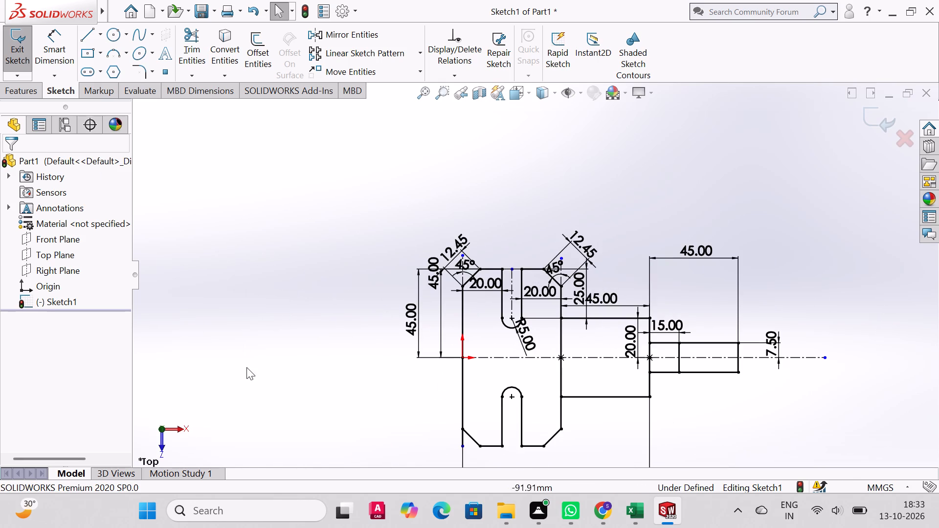
Trim the leftover stub of the 90 mm profile's outer vertical edge beyond the lower chamfer, opposite the extensions.
click(185, 35)
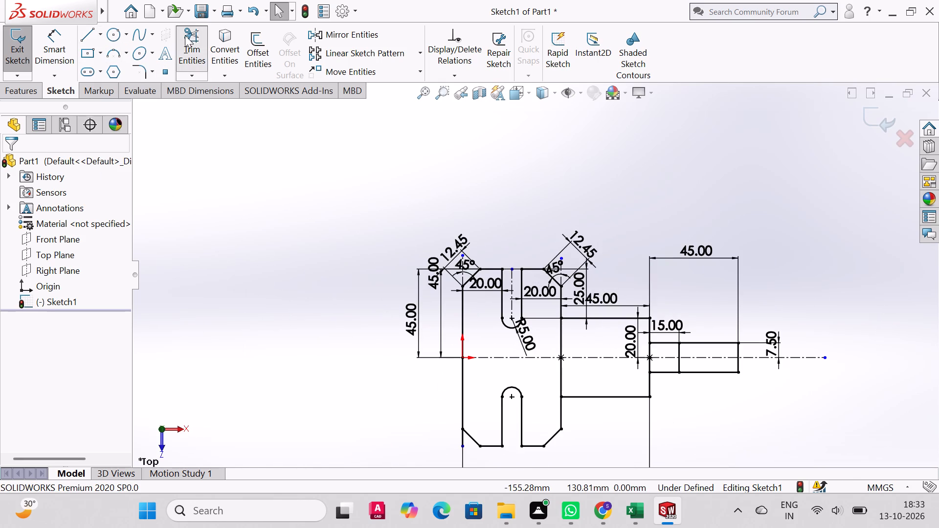
drag(450, 437, 466, 440)
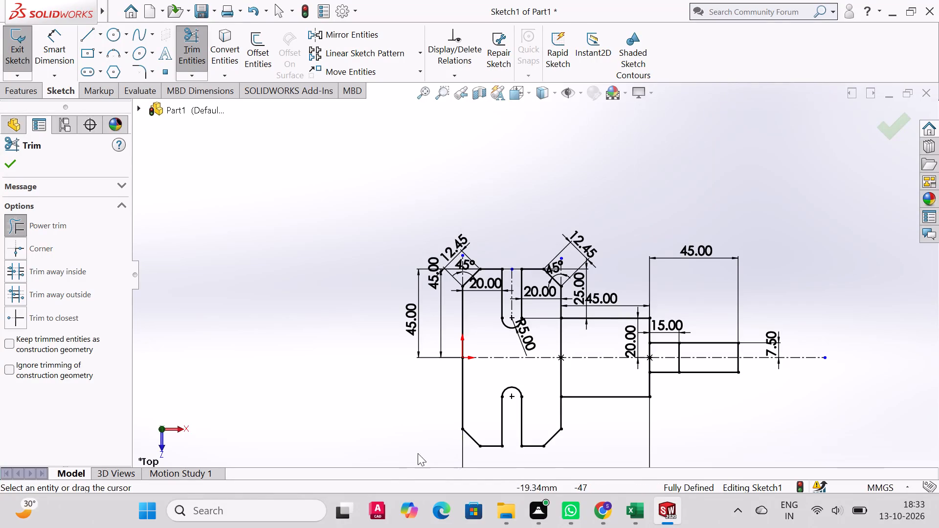
scroll(623, 369, down, 2)
scroll(631, 427, up, 6)
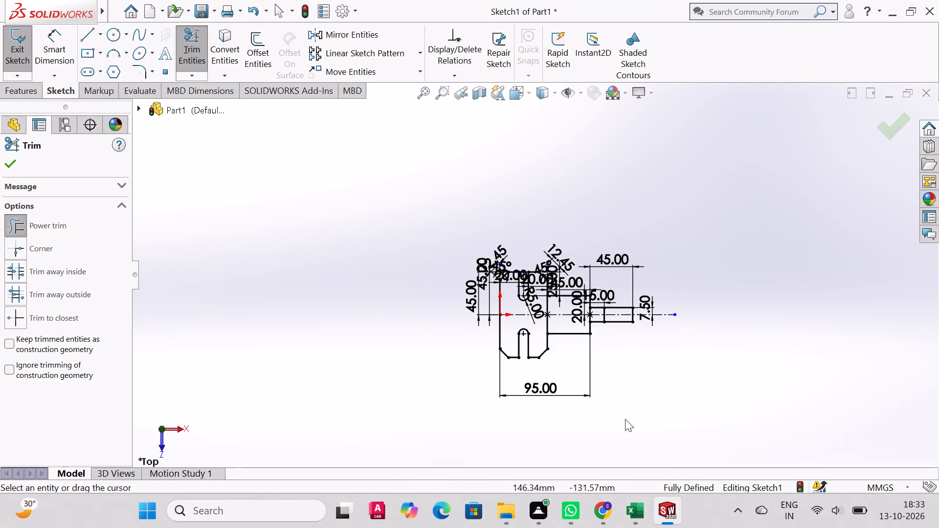
scroll(620, 367, up, 2)
scroll(620, 367, down, 4)
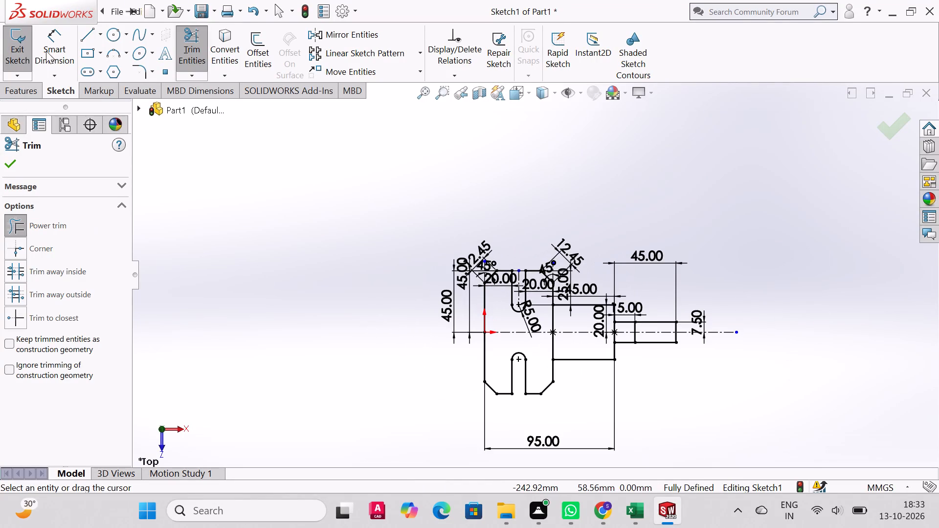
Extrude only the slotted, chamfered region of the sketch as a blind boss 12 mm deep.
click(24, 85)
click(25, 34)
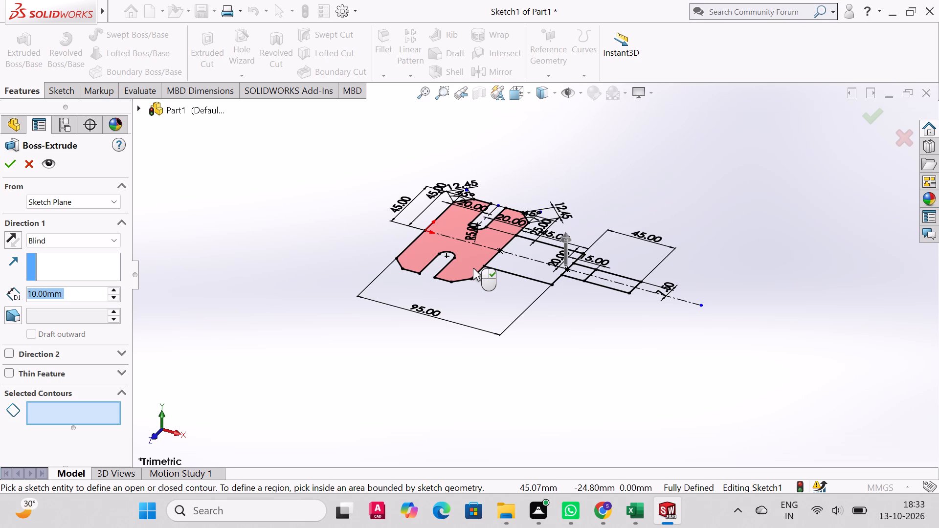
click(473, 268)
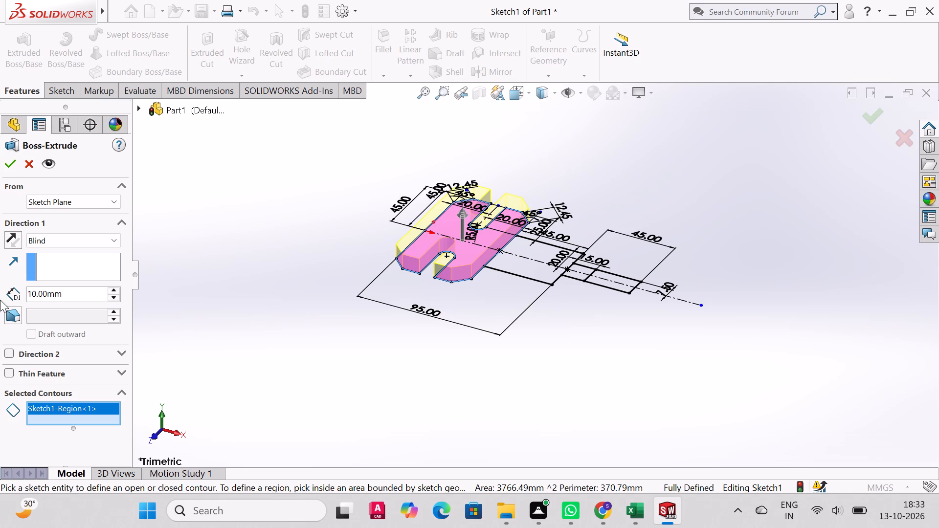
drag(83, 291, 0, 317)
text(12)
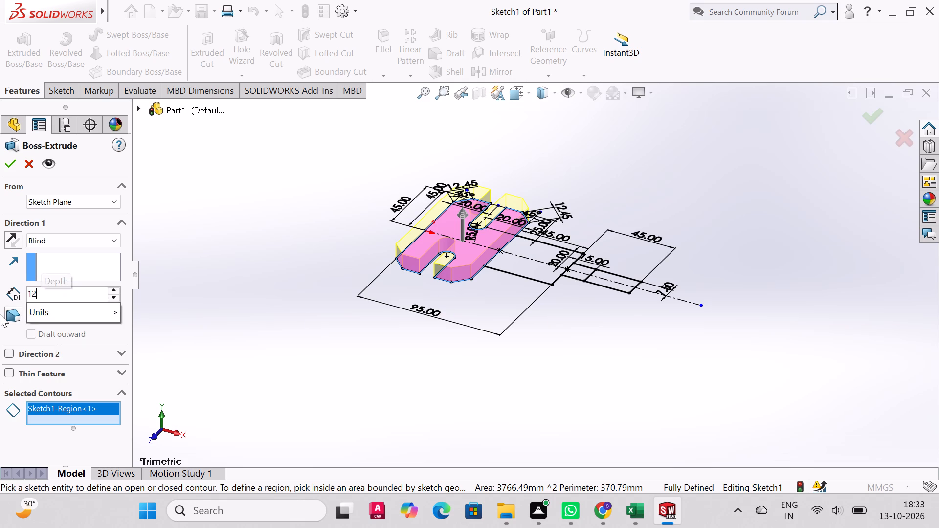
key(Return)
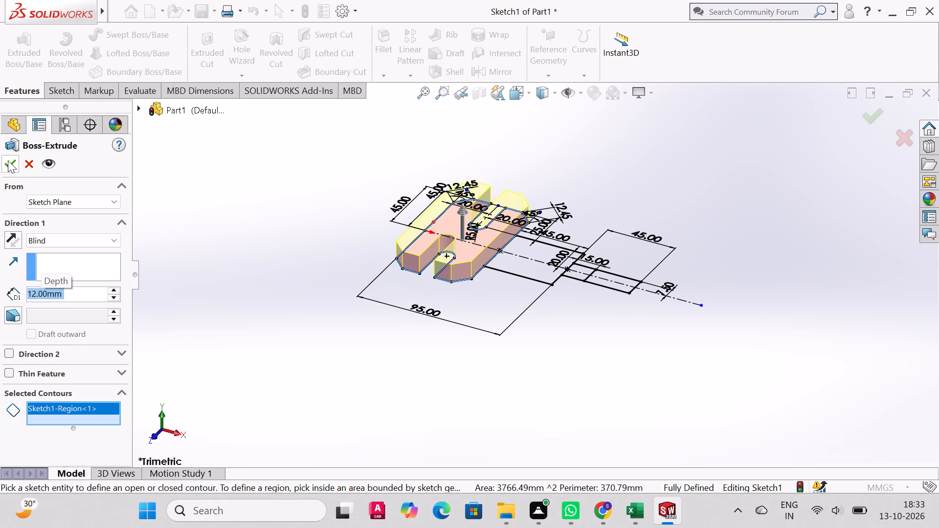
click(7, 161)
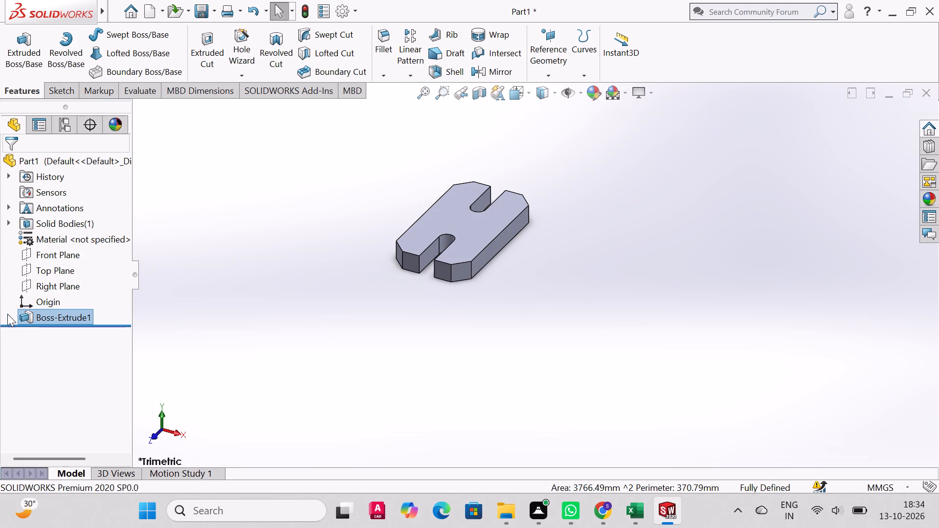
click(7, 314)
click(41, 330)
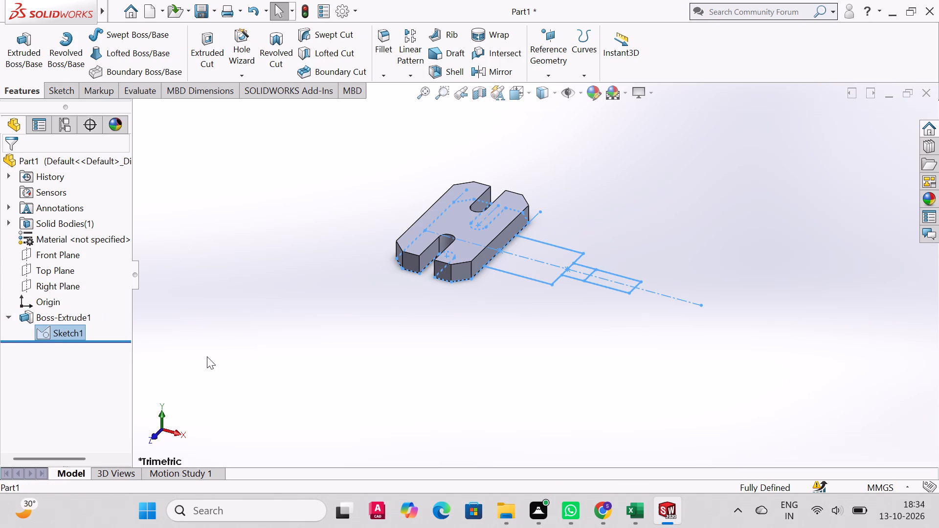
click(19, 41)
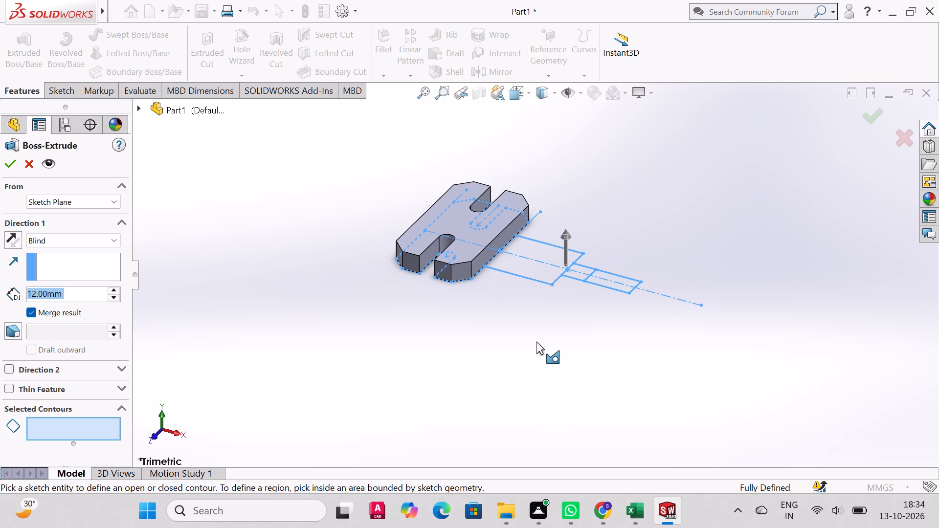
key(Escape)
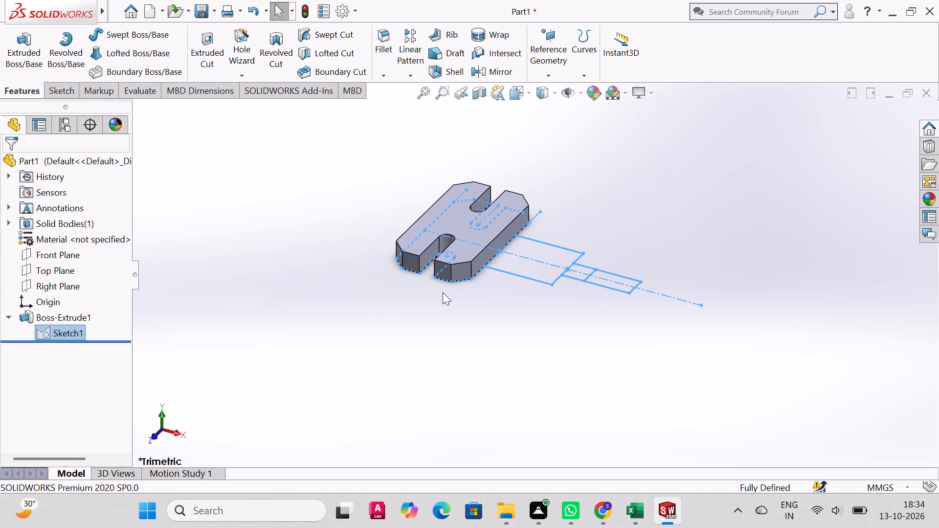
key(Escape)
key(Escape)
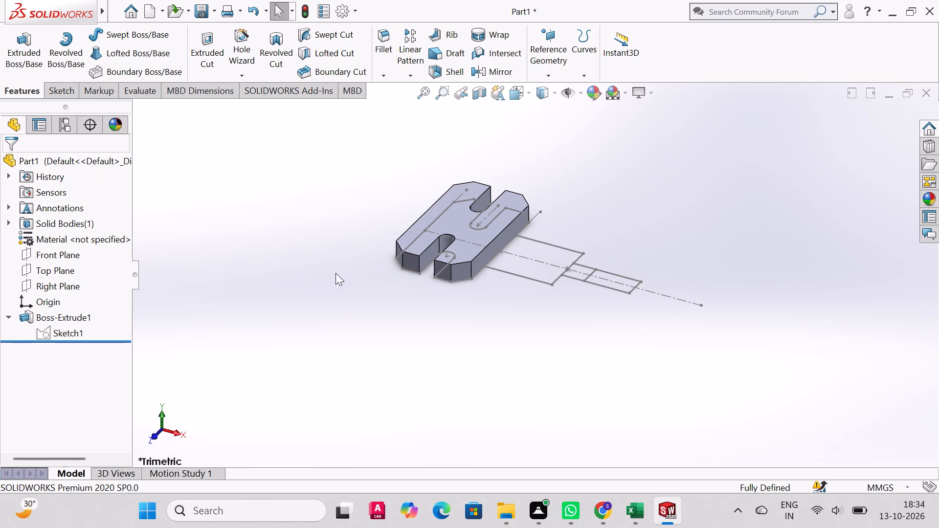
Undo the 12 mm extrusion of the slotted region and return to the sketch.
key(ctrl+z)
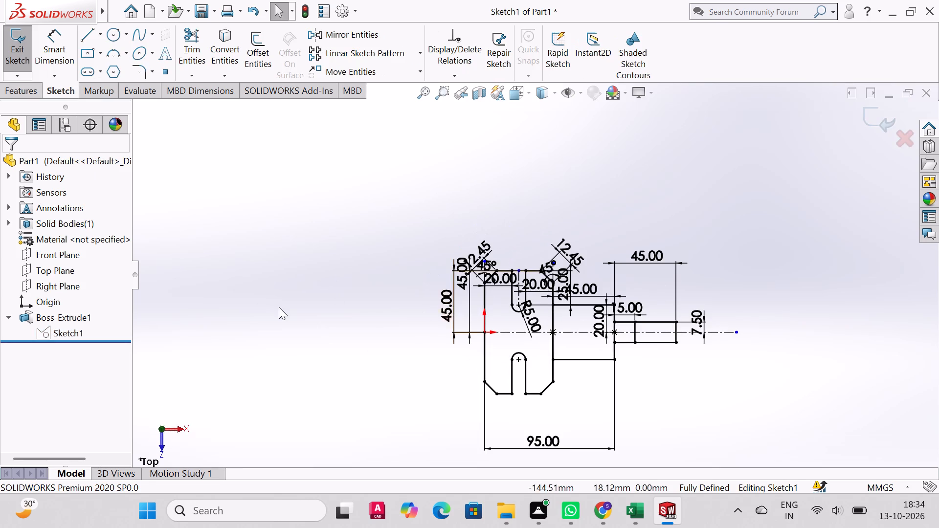
Extrude the slotted, chamfered region of the sketch as a blind boss, keeping the 12 mm depth.
click(17, 92)
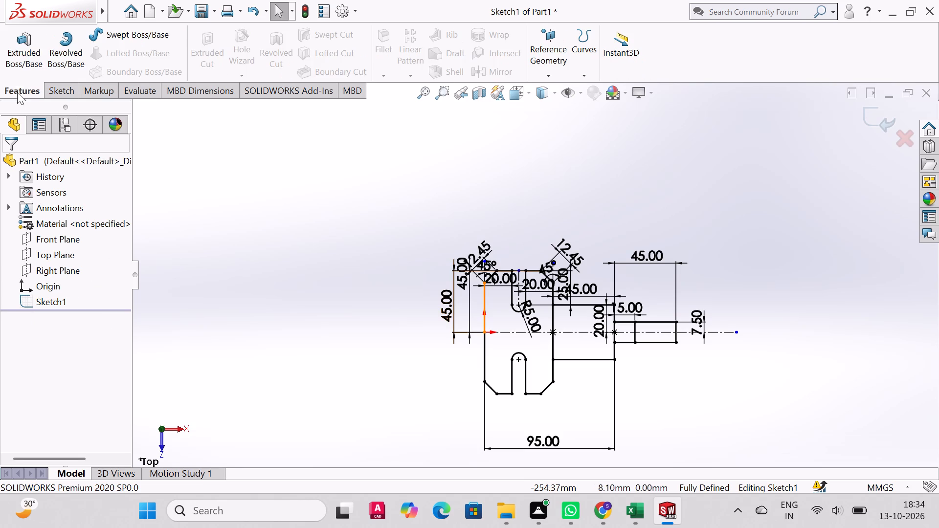
click(25, 53)
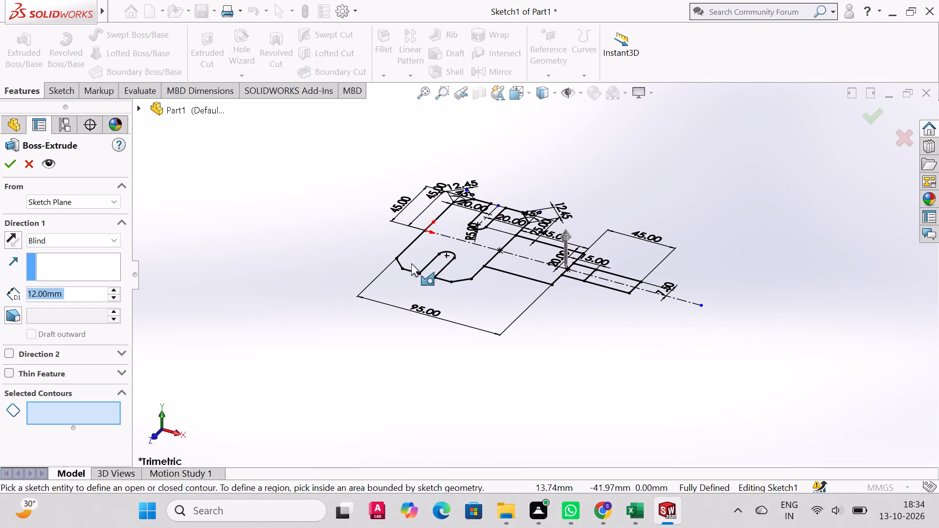
click(415, 257)
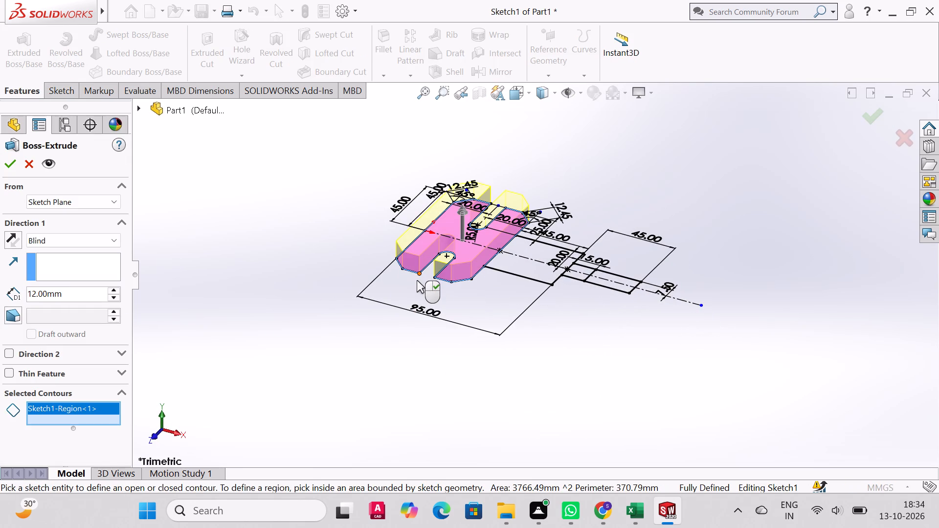
text(42)
key(Return)
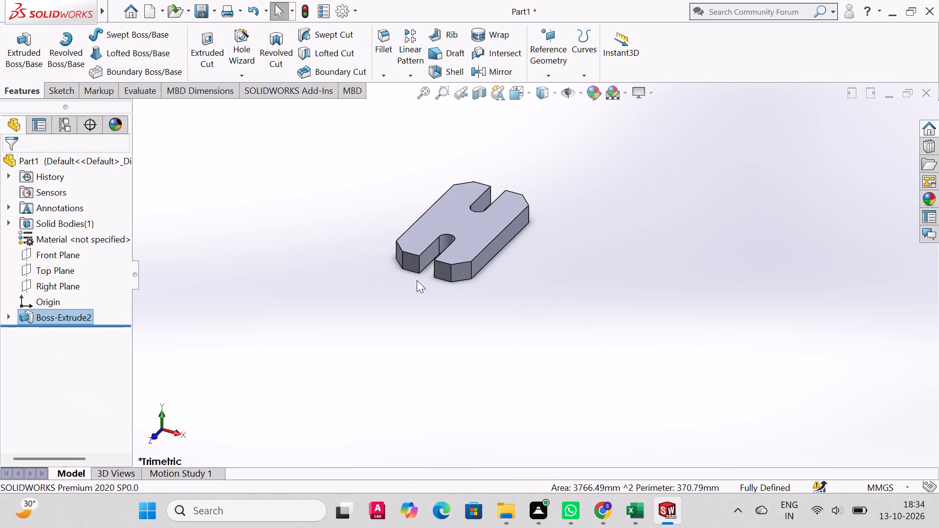
Edit the slotted block's extrusion and set its depth to 42 mm.
click(21, 320)
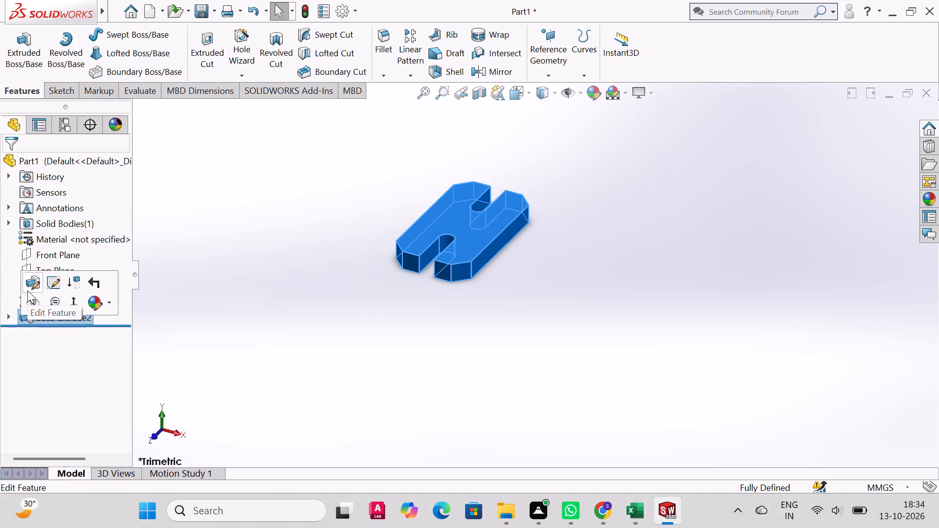
click(27, 290)
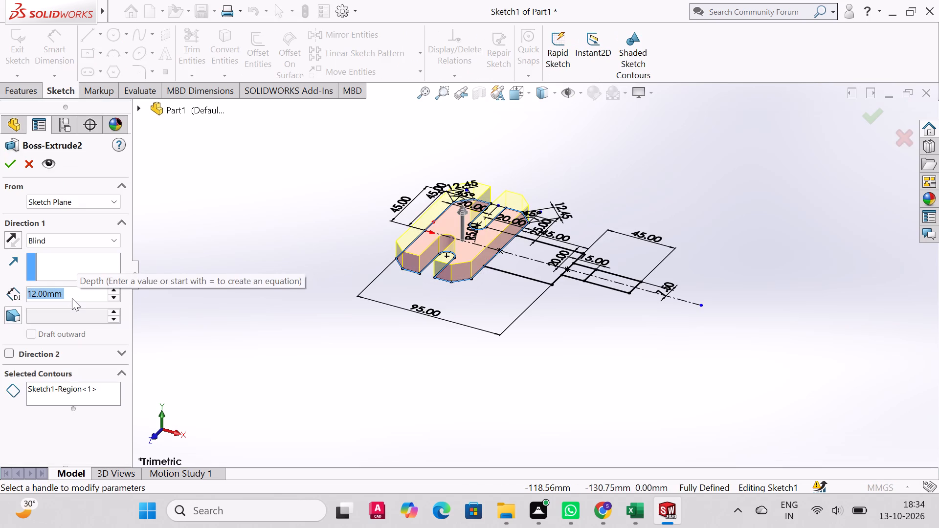
text(42)
key(Return)
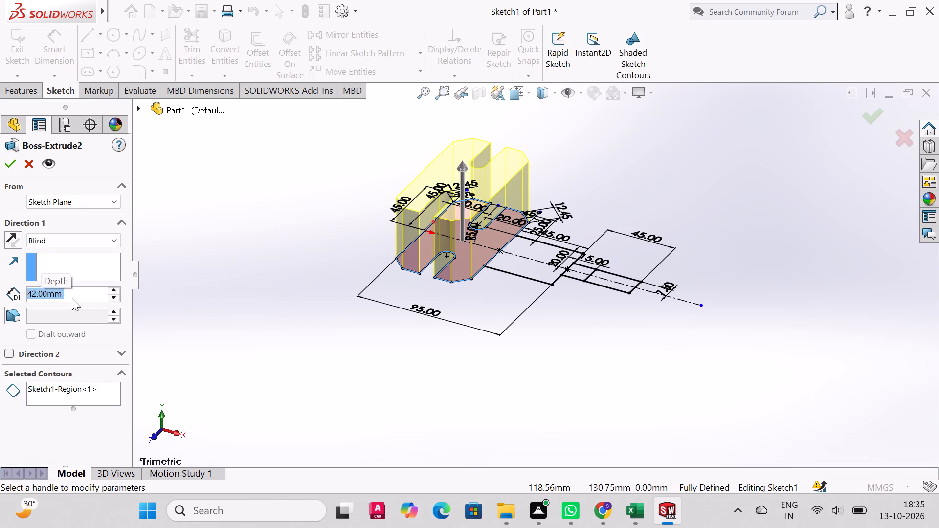
click(3, 161)
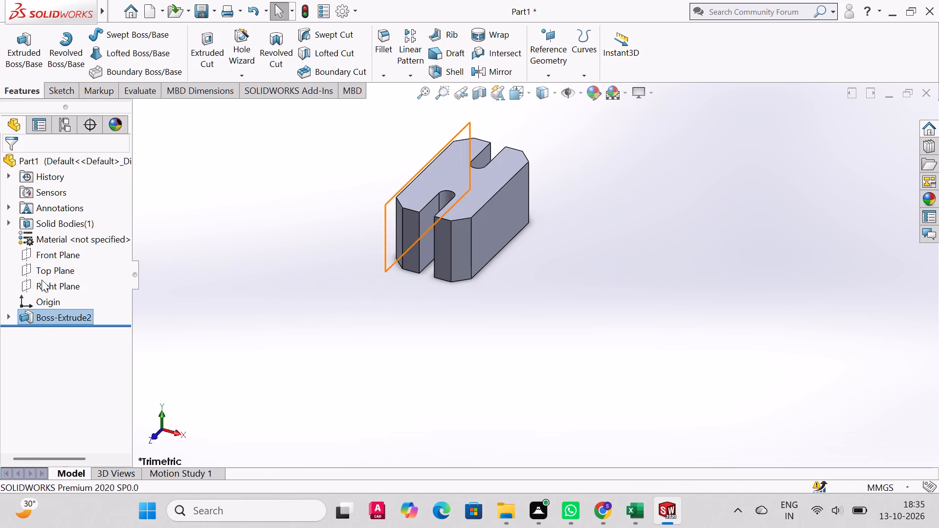
Reuse Sketch1 to extrude the wide extension and the adjoining 15 mm part of the narrow extension, 12 mm deep with merged result.
click(9, 317)
click(45, 330)
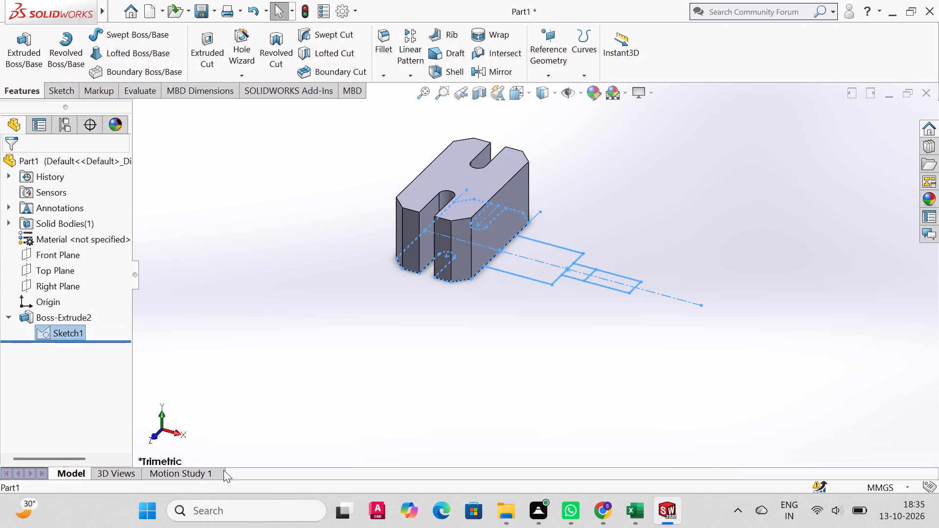
click(34, 40)
click(526, 271)
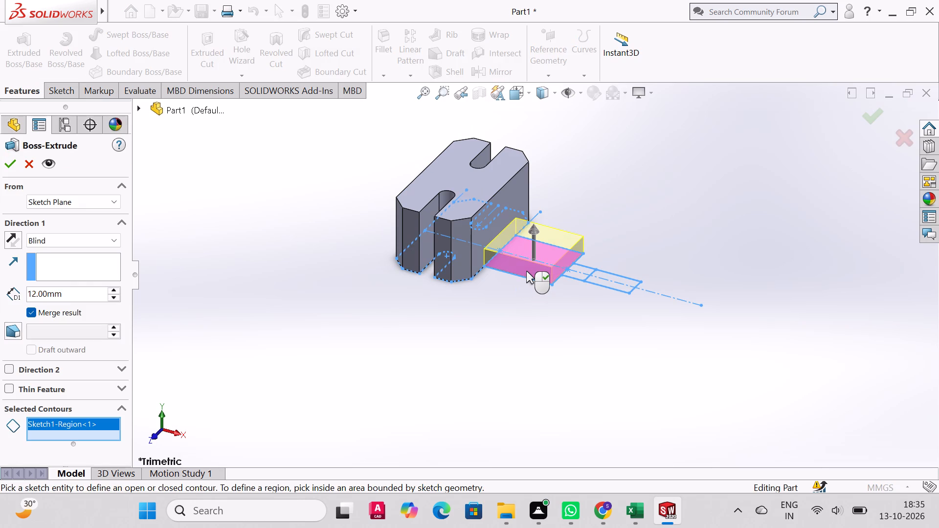
click(585, 271)
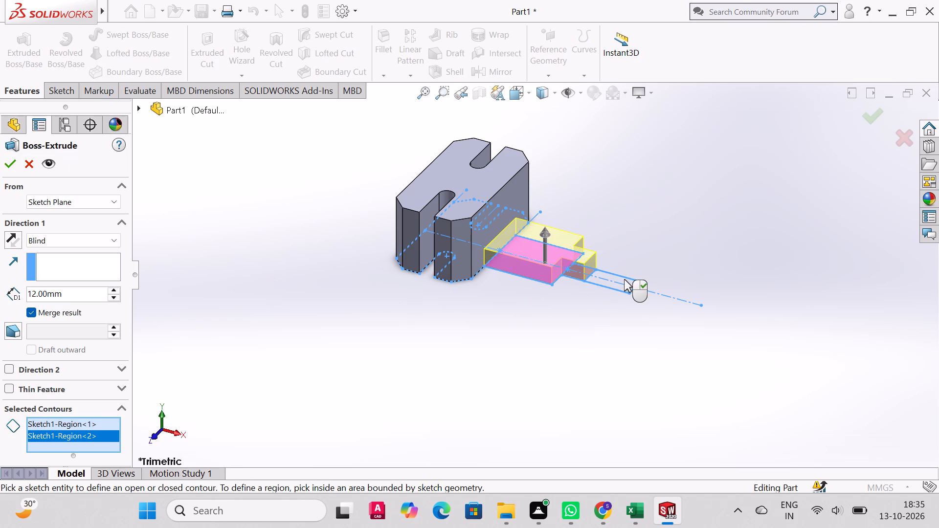
click(17, 166)
Edit the extension's extrusion and set its depth to 30 mm.
middle_drag(502, 286, 513, 229)
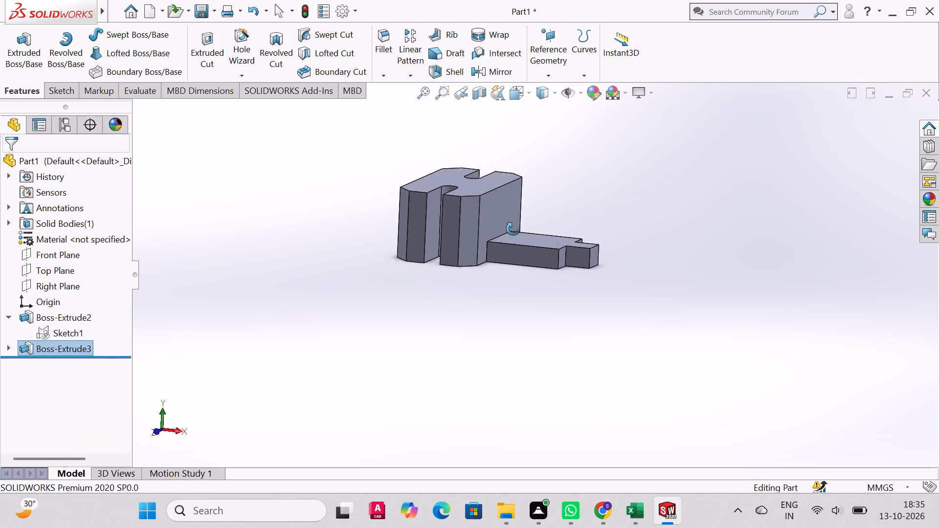
middle_drag(513, 229, 481, 266)
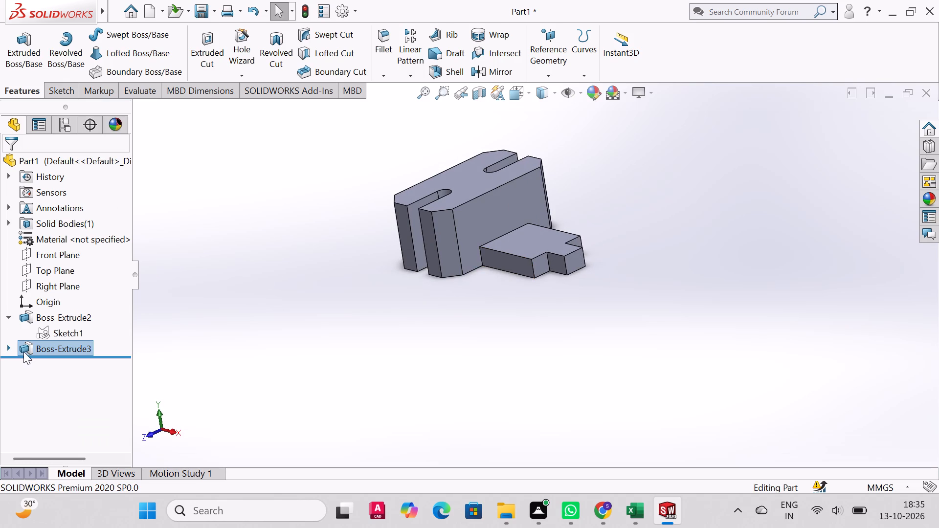
click(23, 352)
click(37, 314)
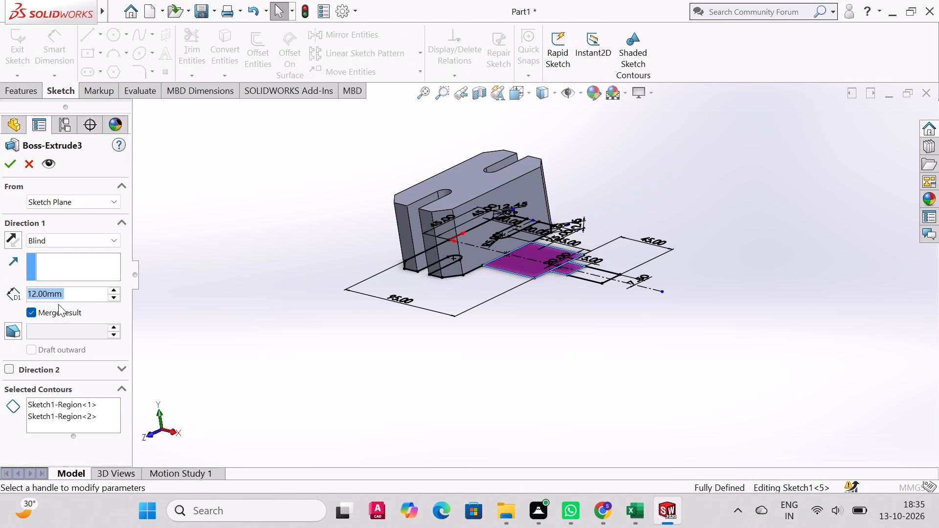
text(30)
key(Return)
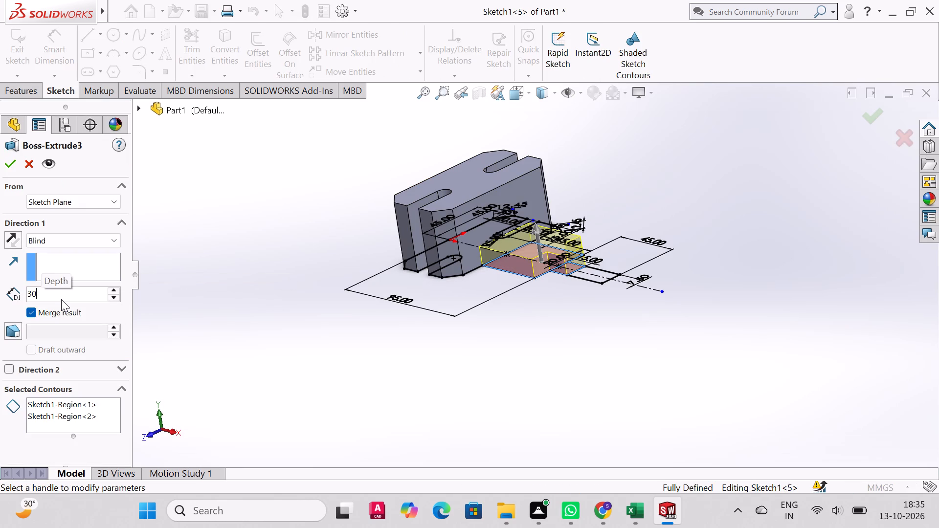
click(7, 167)
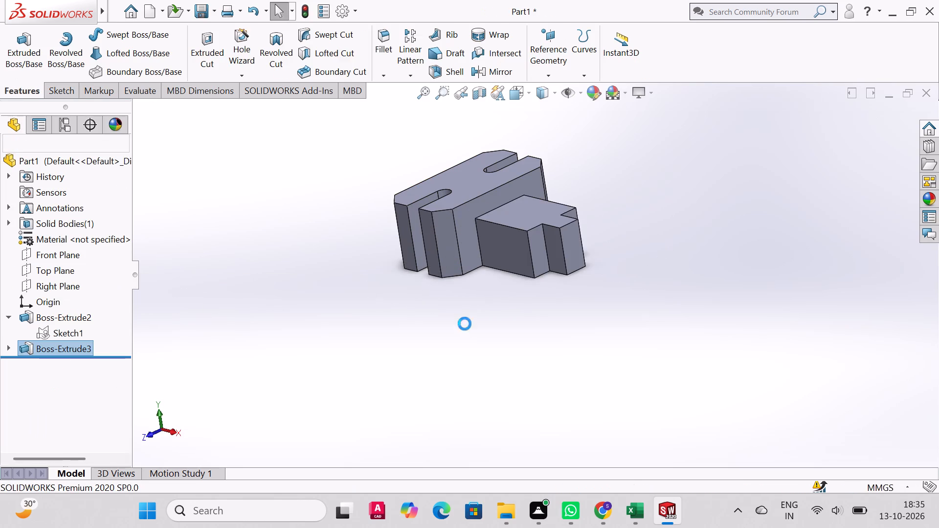
Start a sketch on the slotted block's large flat outer face and draw a line about 20 mm from the origin toward +Z along the bottom edge.
middle_drag(467, 325, 563, 367)
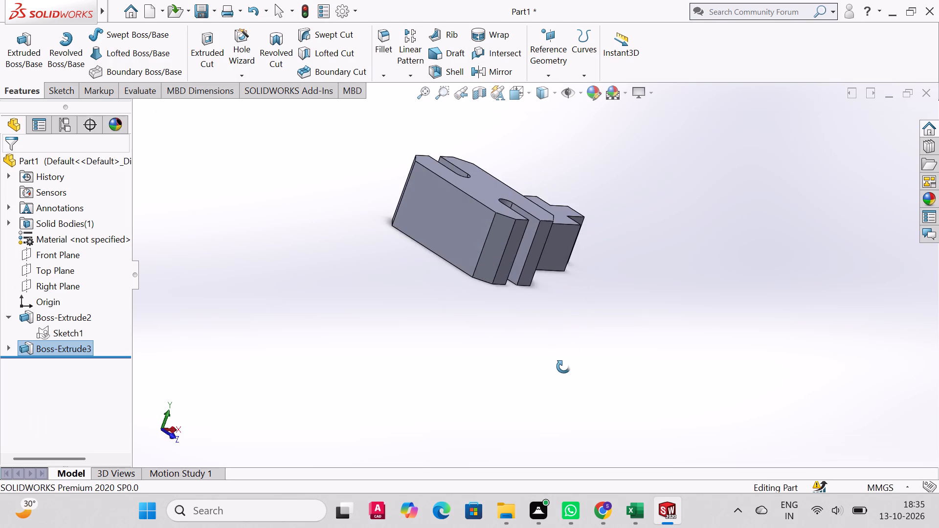
middle_drag(563, 367, 601, 356)
click(506, 221)
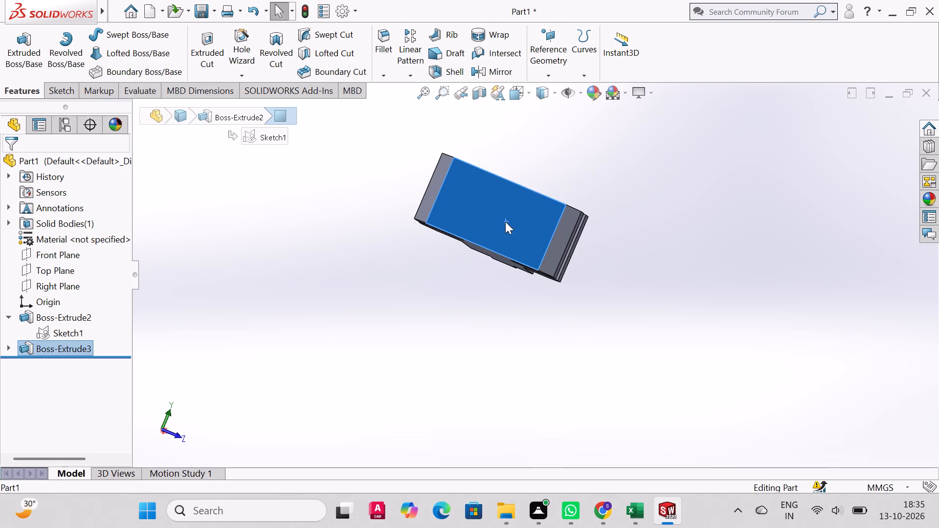
click(73, 97)
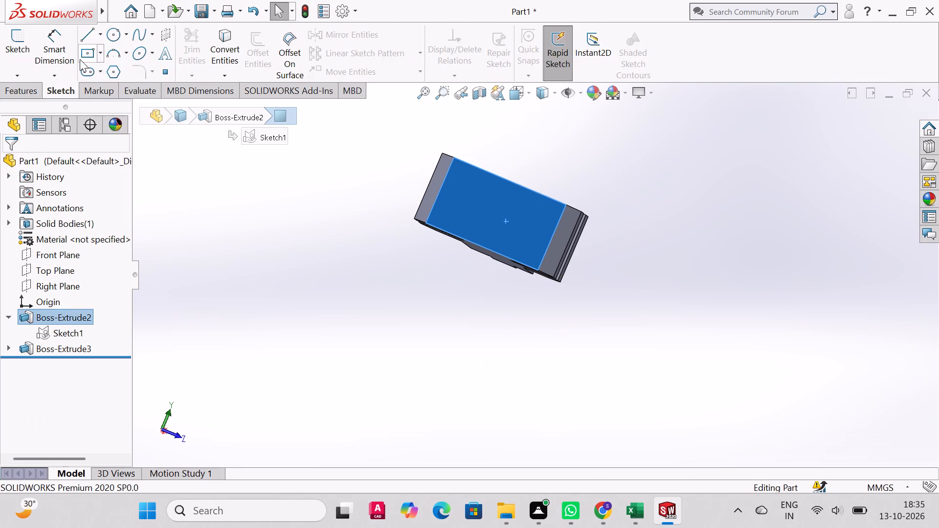
click(85, 41)
middle_drag(461, 282, 484, 361)
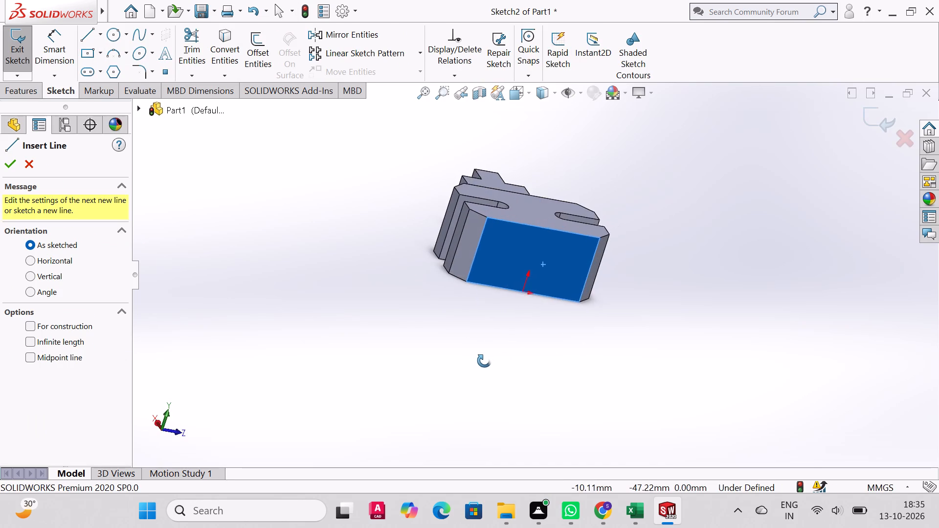
middle_drag(484, 361, 529, 354)
middle_drag(589, 254, 527, 242)
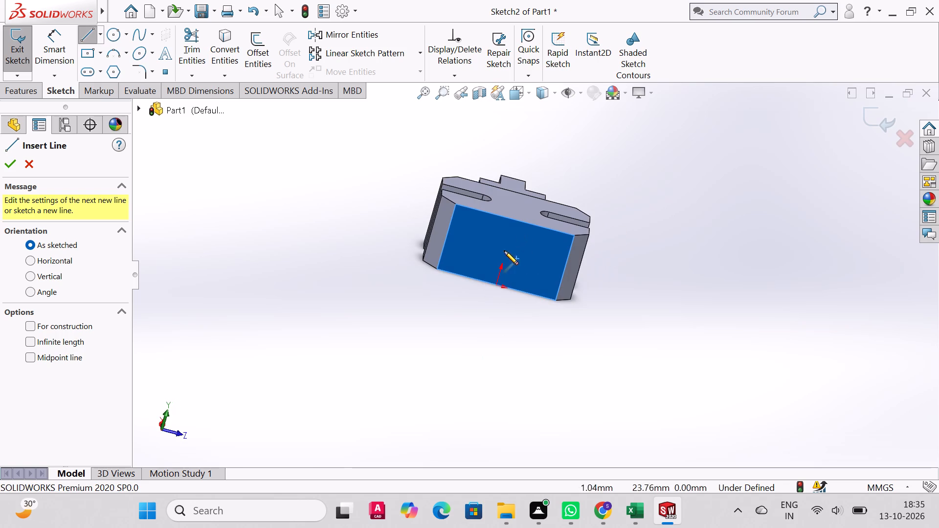
key(ctrl+1)
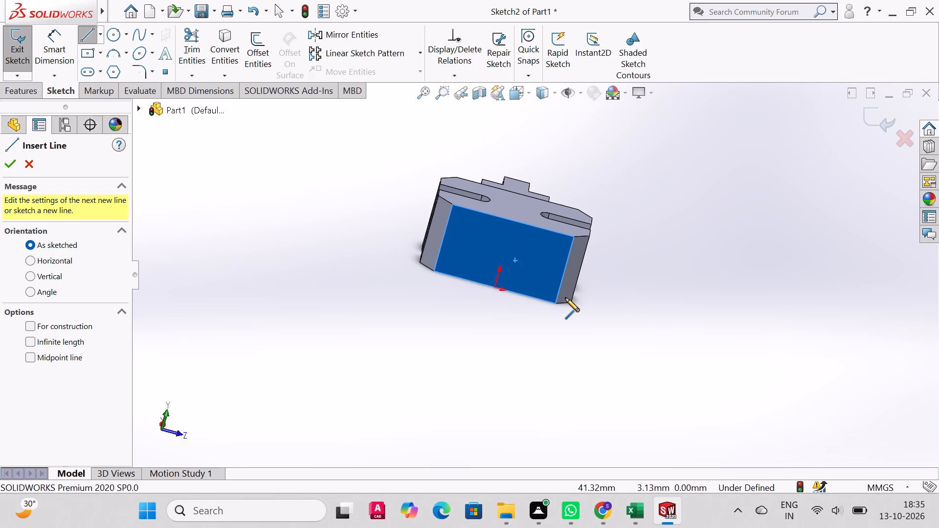
key(ctrl+3)
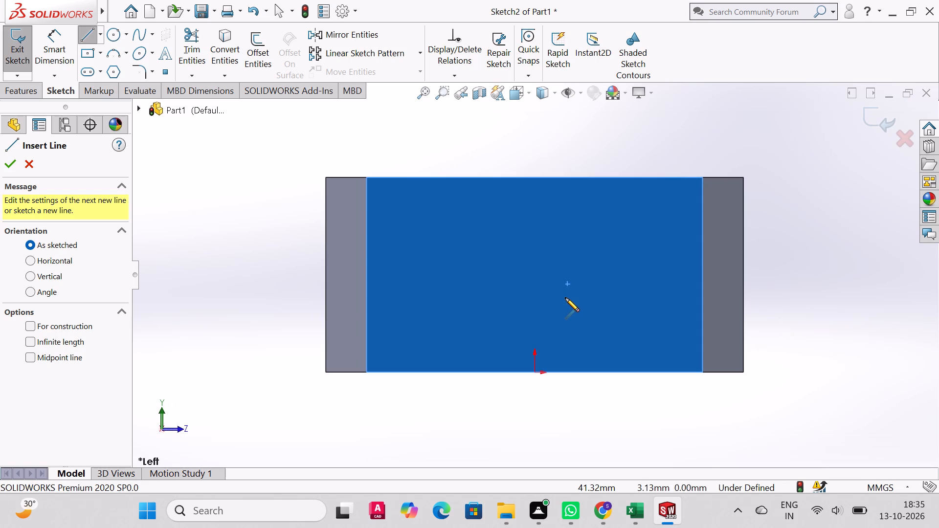
click(536, 371)
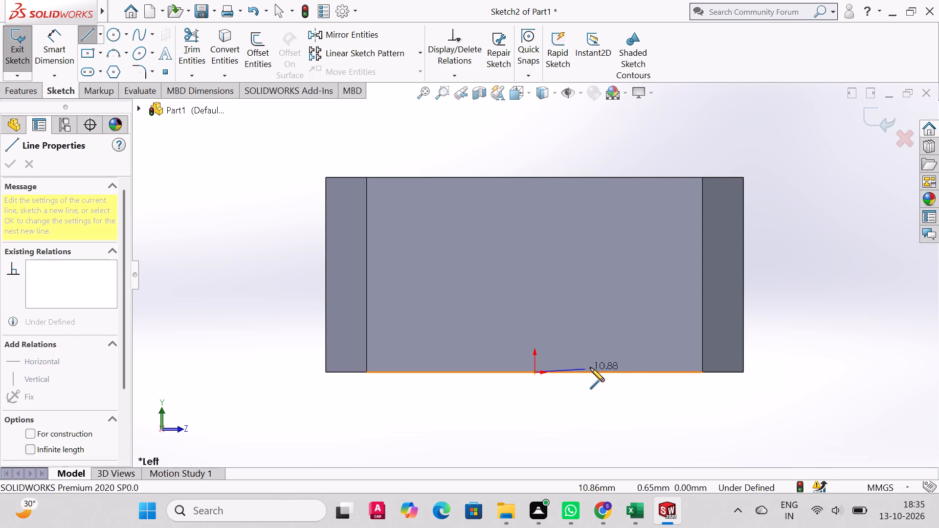
click(626, 371)
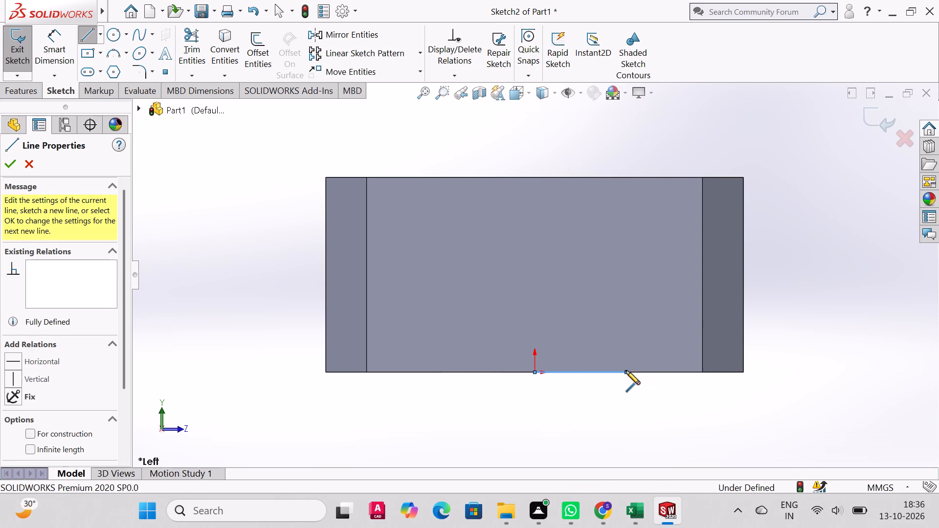
right_click(626, 371)
click(656, 350)
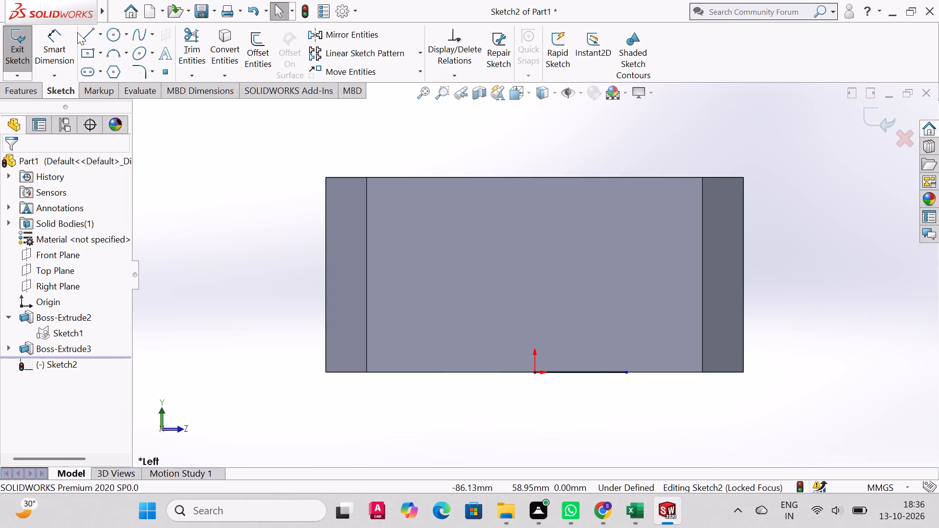
Draw a second line from the origin about 20 mm toward -Z along the block's bottom edge.
click(77, 32)
click(89, 35)
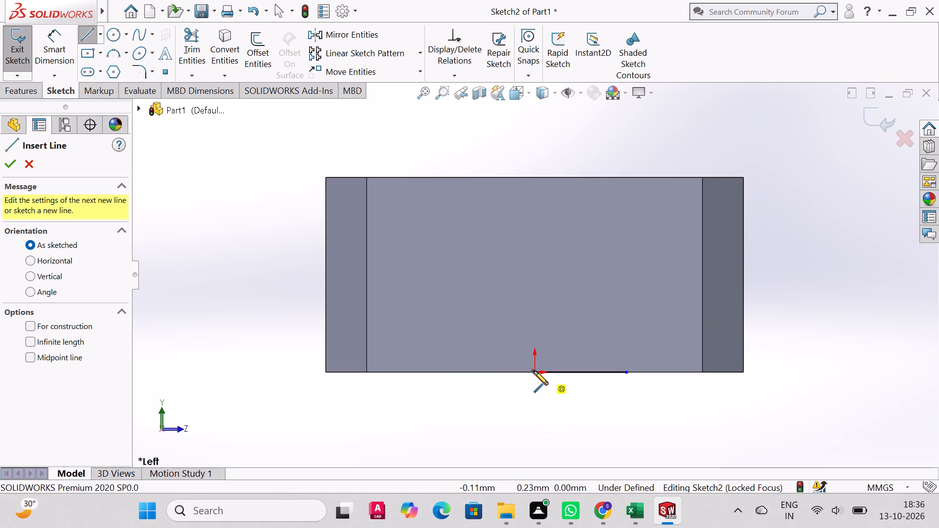
click(535, 372)
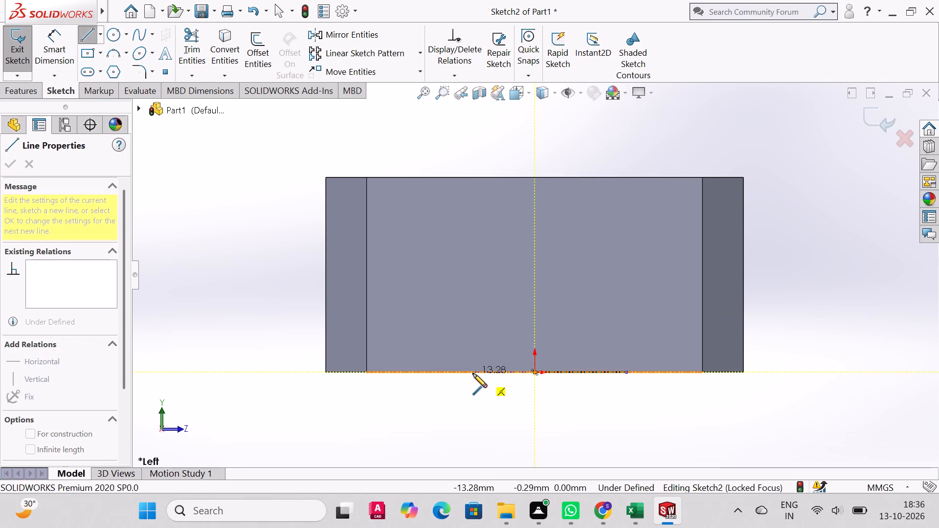
click(441, 374)
right_click(441, 374)
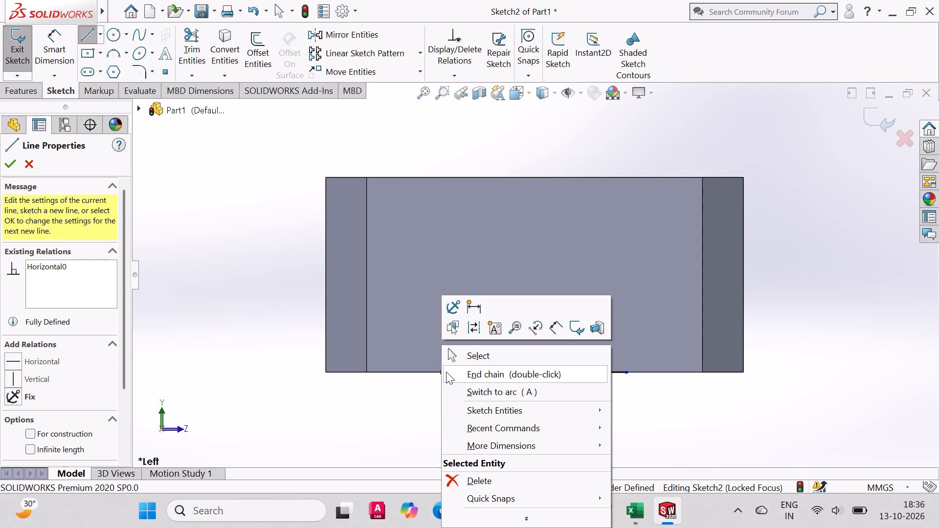
click(489, 359)
Close a rectangle above the two base lines with two verticals and a top line, about 20 mm high and 40 mm wide.
click(78, 34)
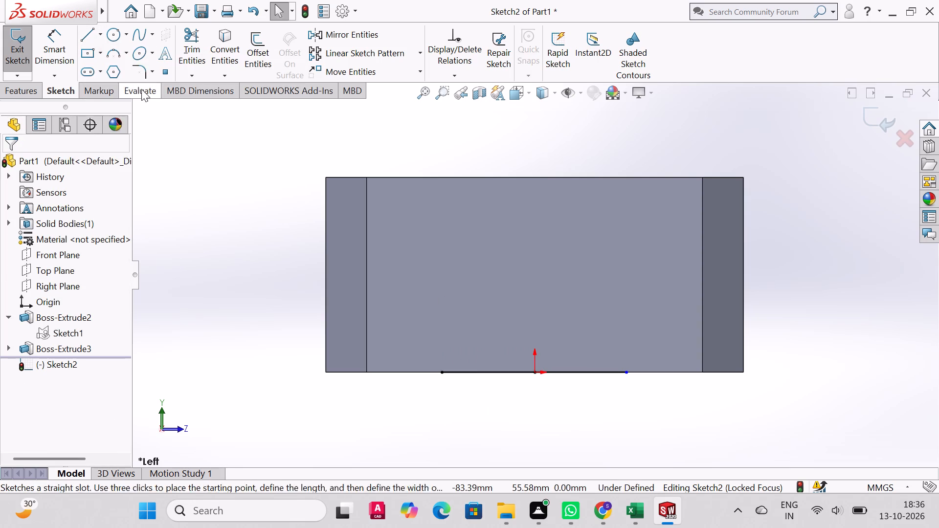
click(87, 40)
click(441, 373)
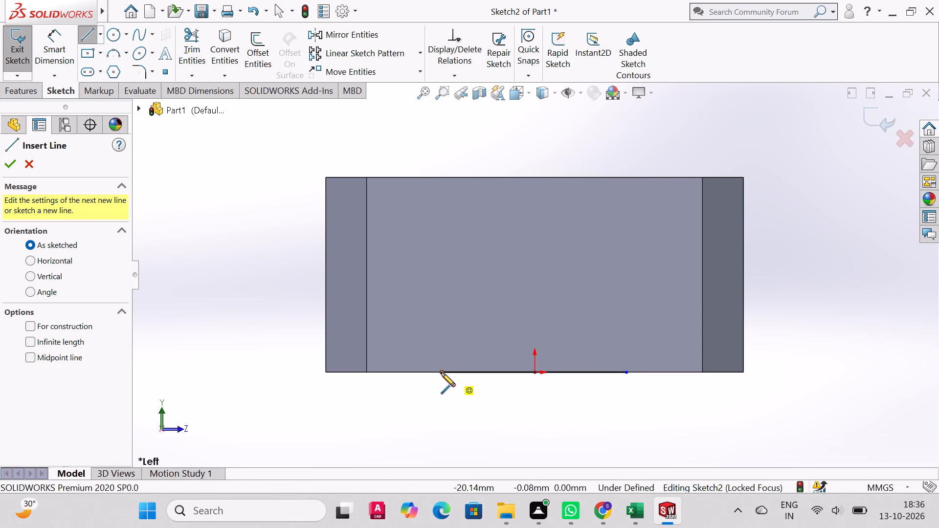
click(442, 281)
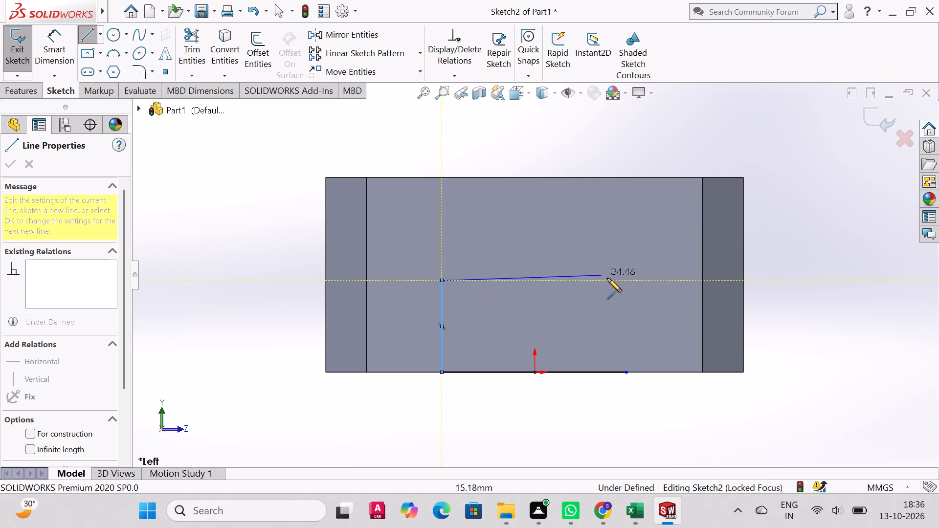
click(626, 280)
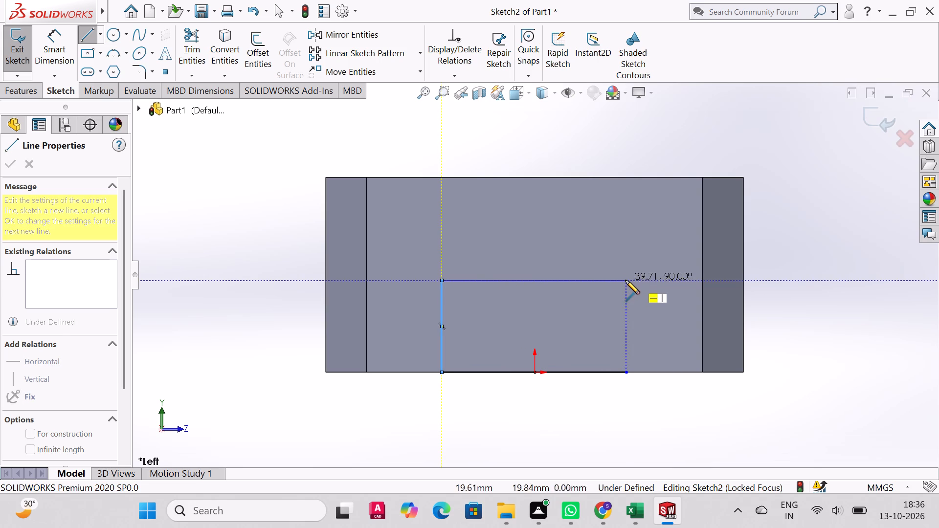
click(627, 374)
right_click(632, 362)
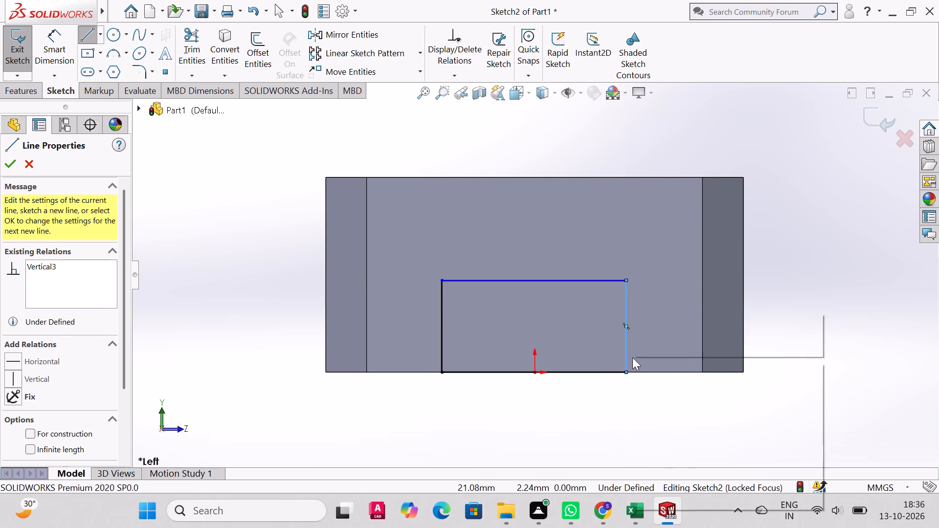
click(675, 374)
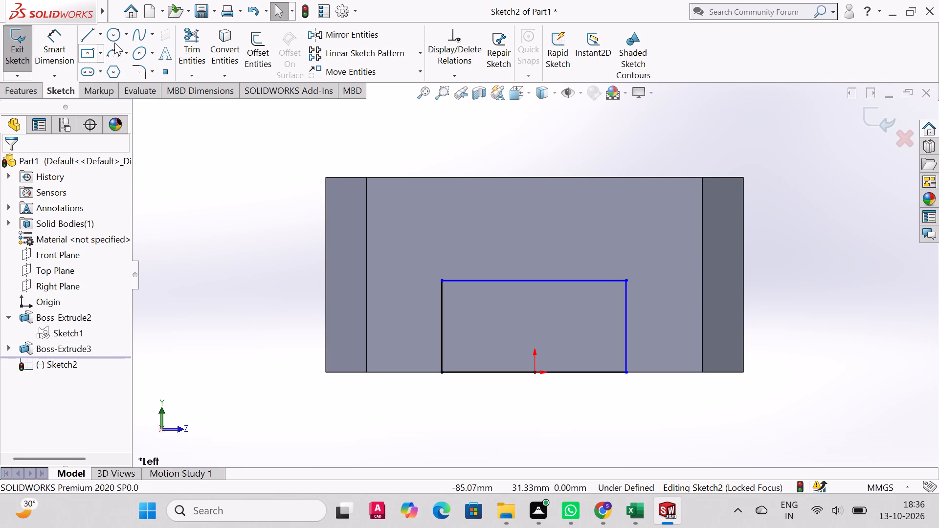
Draw a horizontal line about 25 mm from the rectangle's upper -Z corner to the block's outer -Z edge.
click(90, 36)
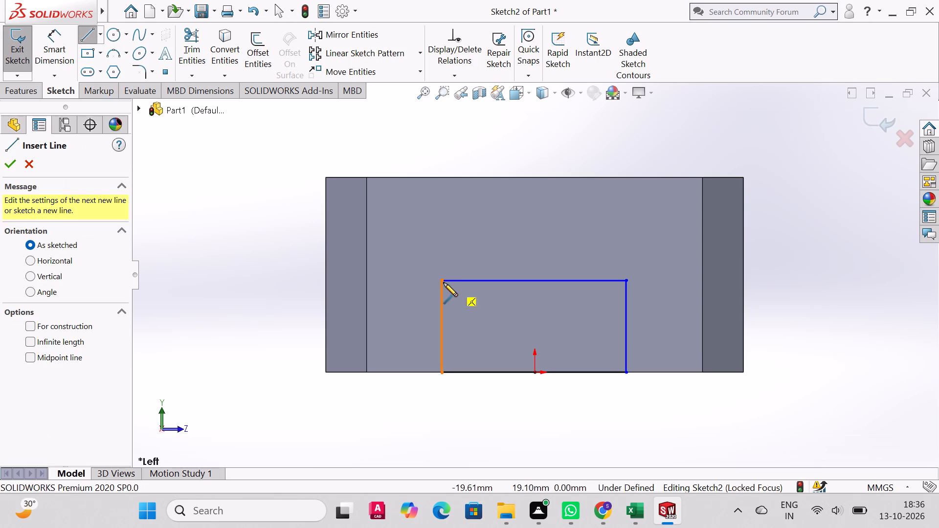
click(440, 281)
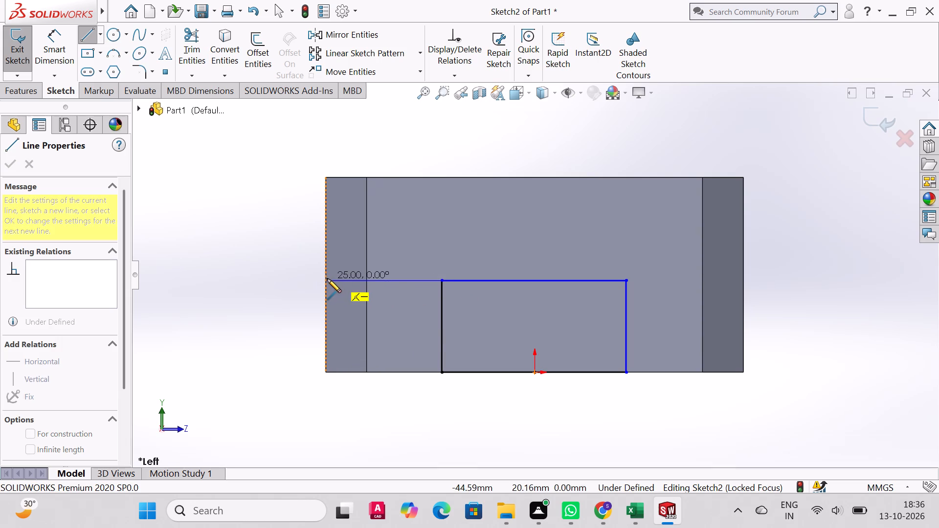
click(325, 279)
right_click(325, 279)
click(381, 285)
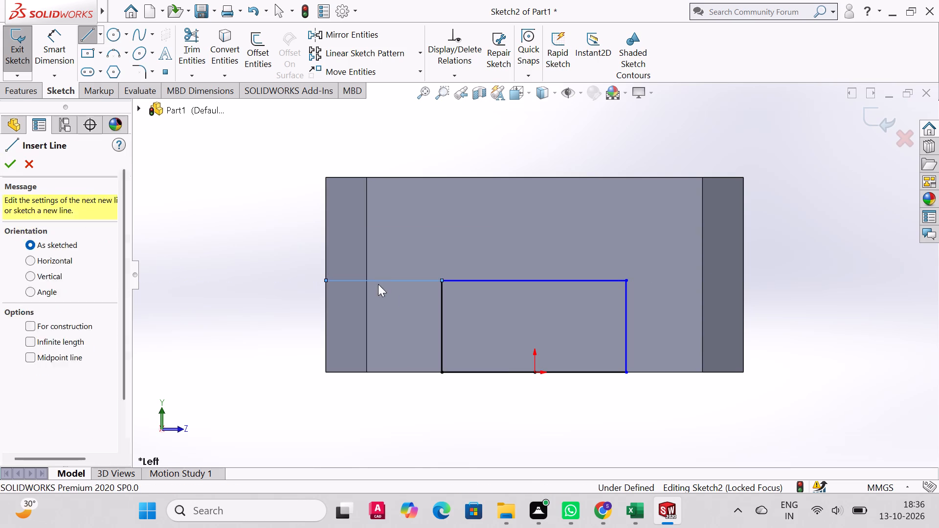
Outline the +Z side region with lines from the rectangle's upper corner to the block's outer edge, down to its base, and back to the rectangle.
click(88, 43)
click(627, 281)
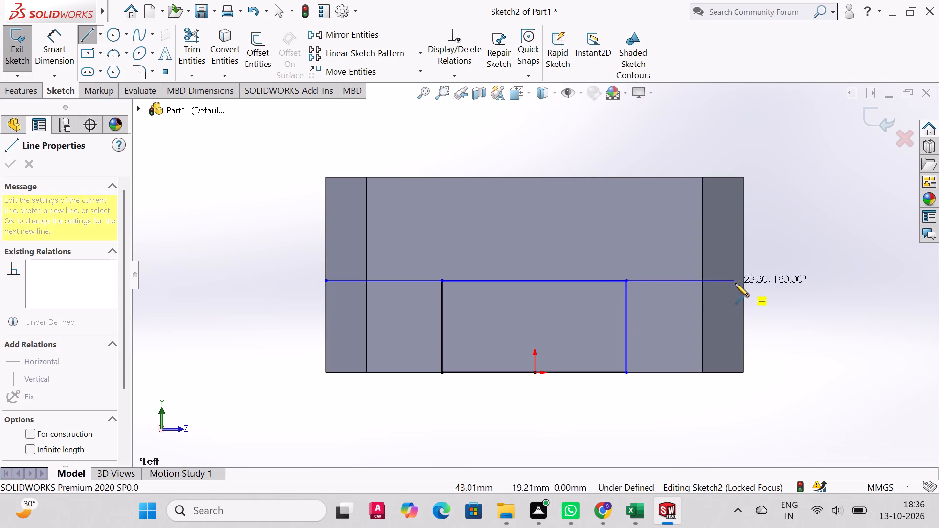
click(743, 281)
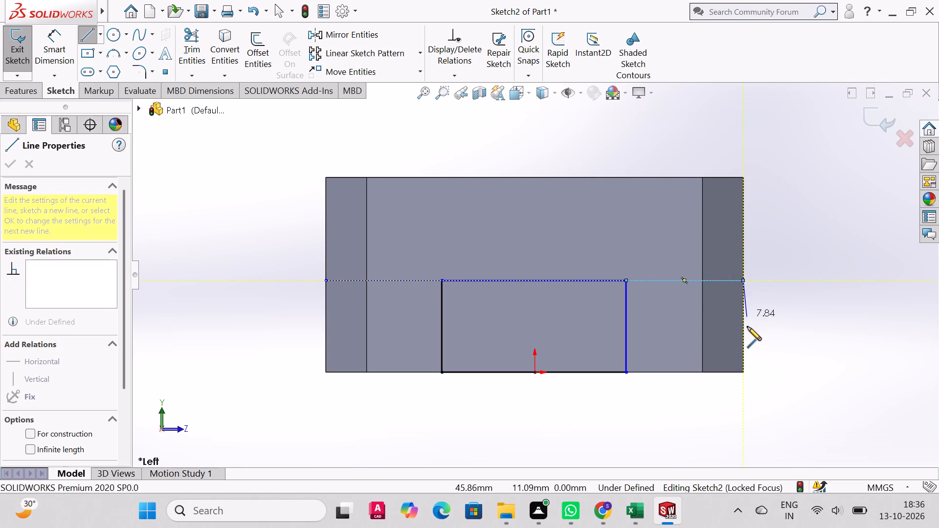
click(743, 372)
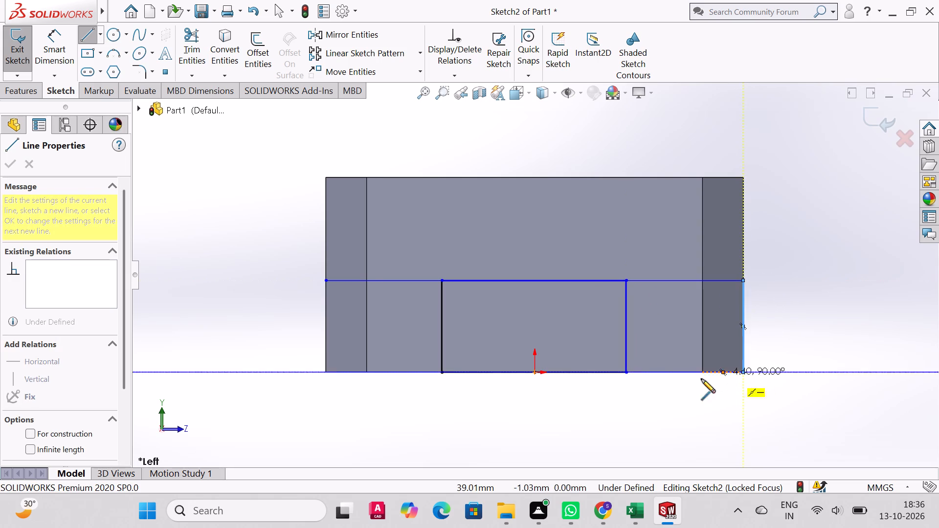
click(627, 373)
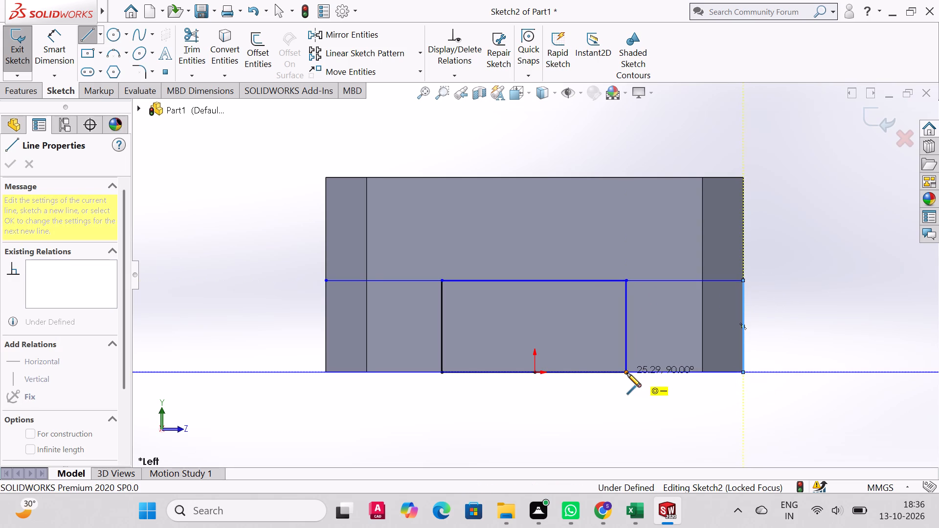
right_click(627, 373)
click(681, 382)
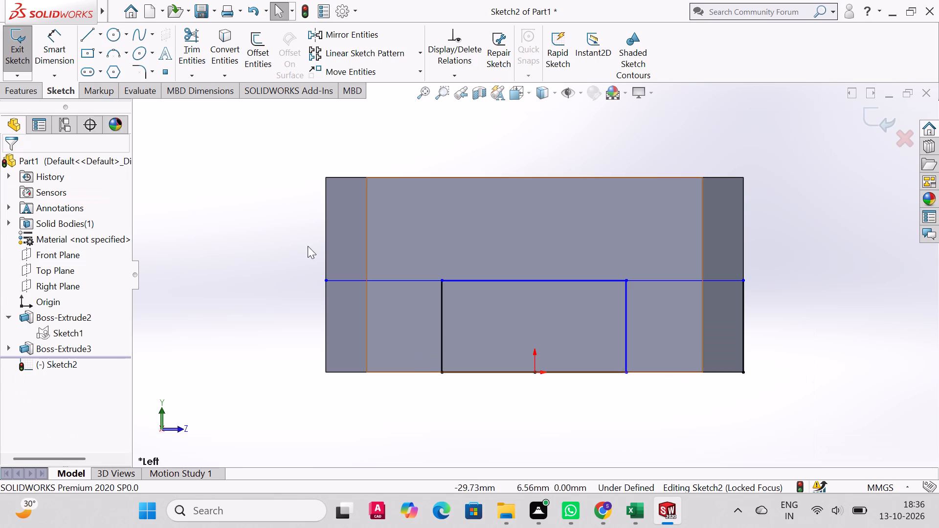
Close the -Z side region with lines from the rectangle's lower corner to the block's bottom corner and up to the horizontal line's end.
click(93, 35)
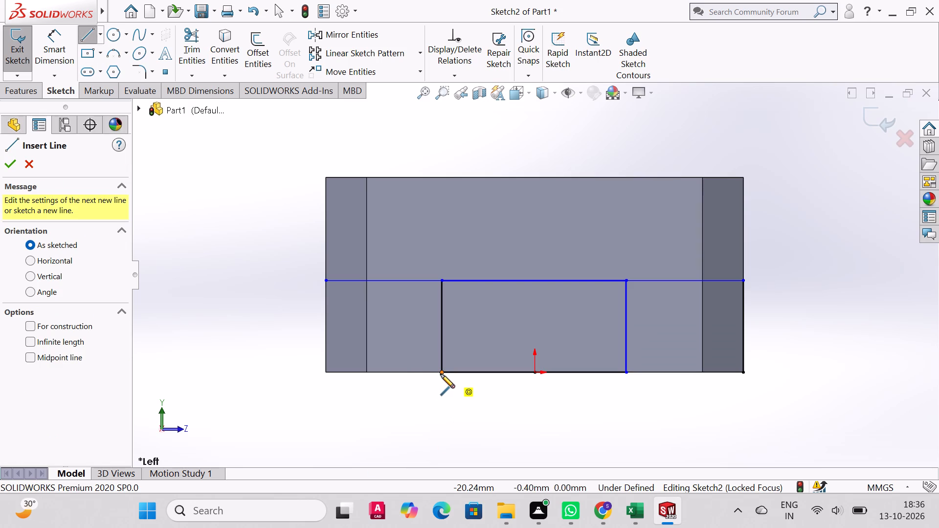
click(441, 374)
click(326, 373)
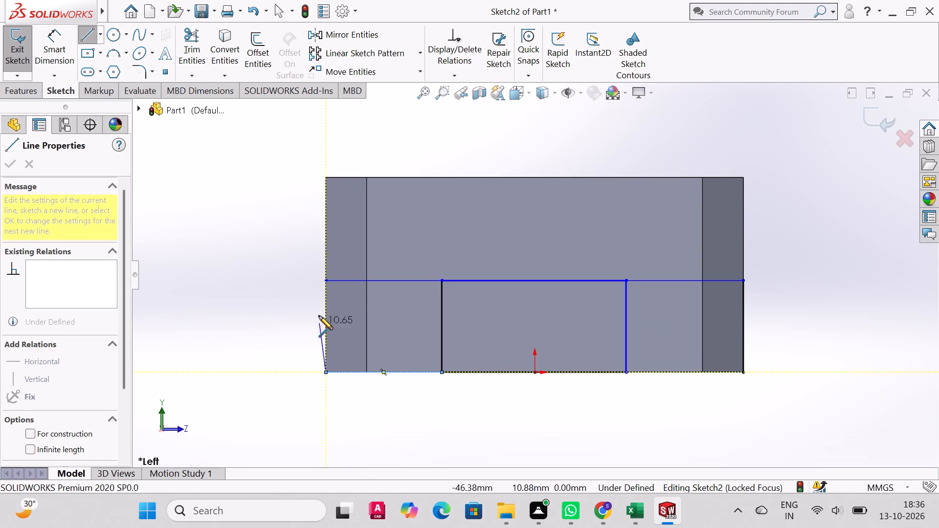
click(326, 281)
right_click(326, 281)
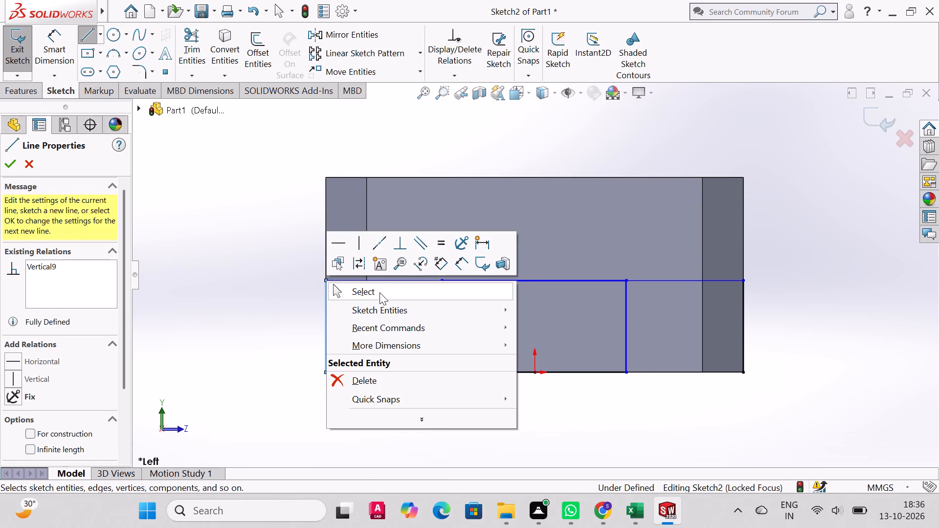
click(381, 292)
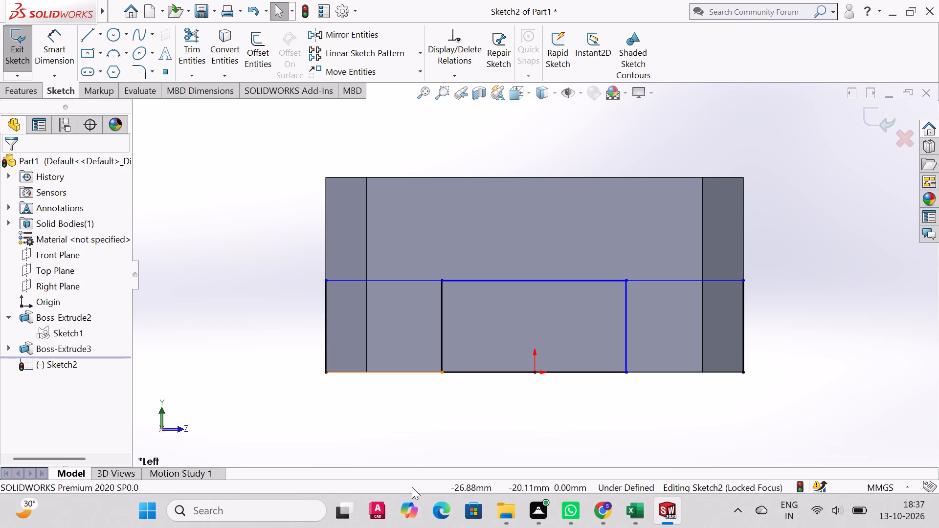
Dimension the central rectangle's -Z vertical line and set its height to 30 mm.
click(53, 29)
click(440, 330)
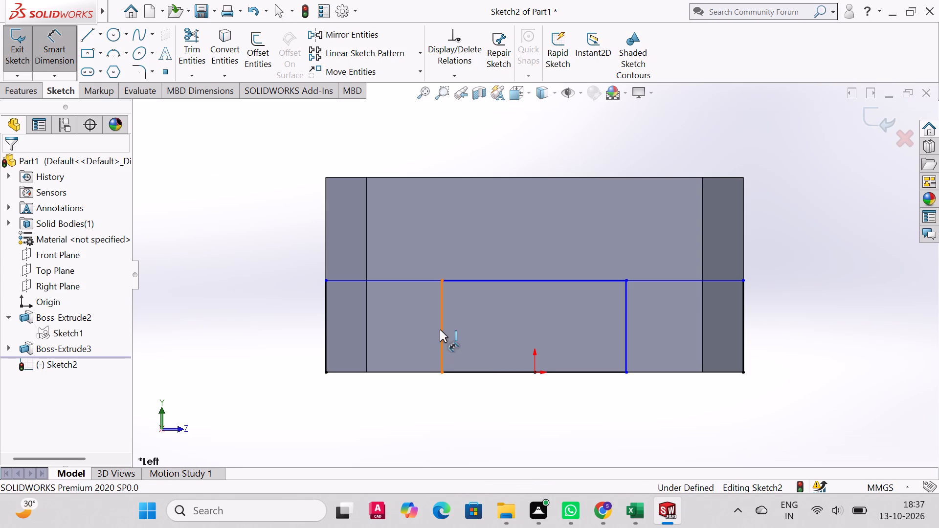
click(255, 334)
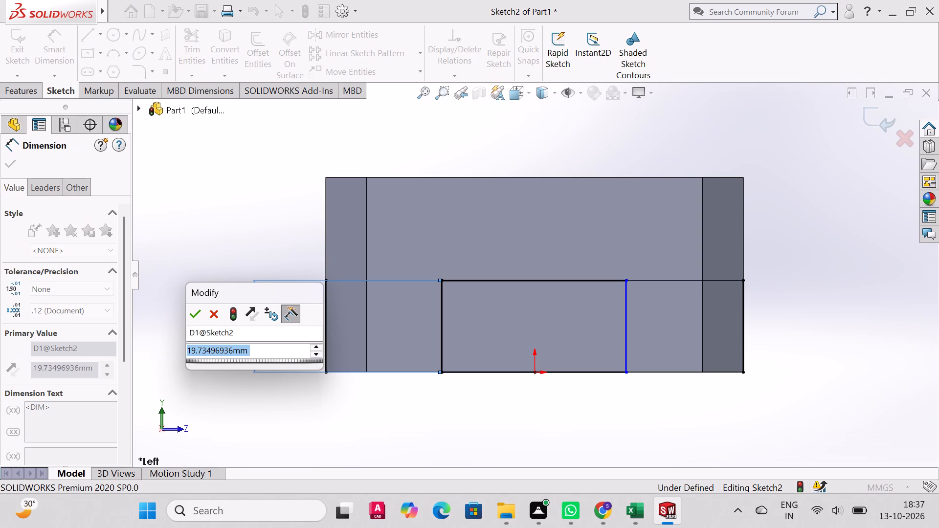
key(3)
key(0)
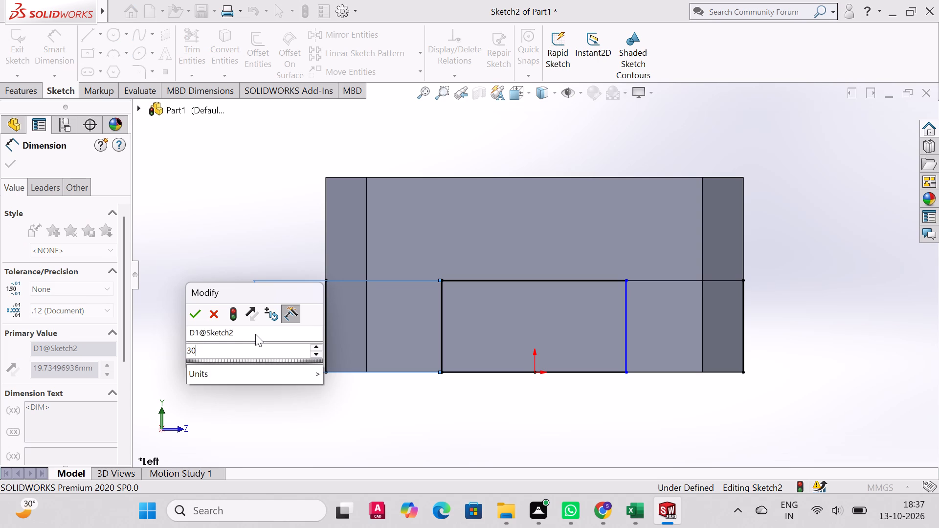
key(Return)
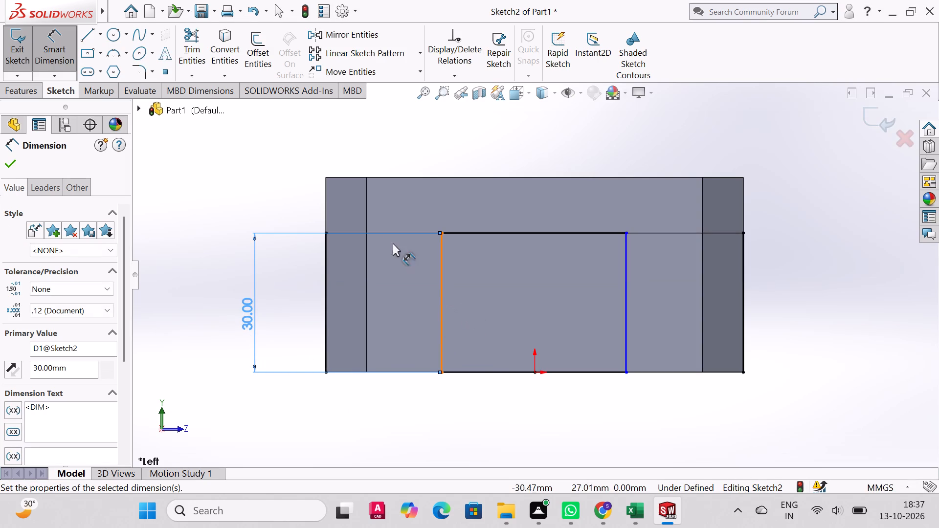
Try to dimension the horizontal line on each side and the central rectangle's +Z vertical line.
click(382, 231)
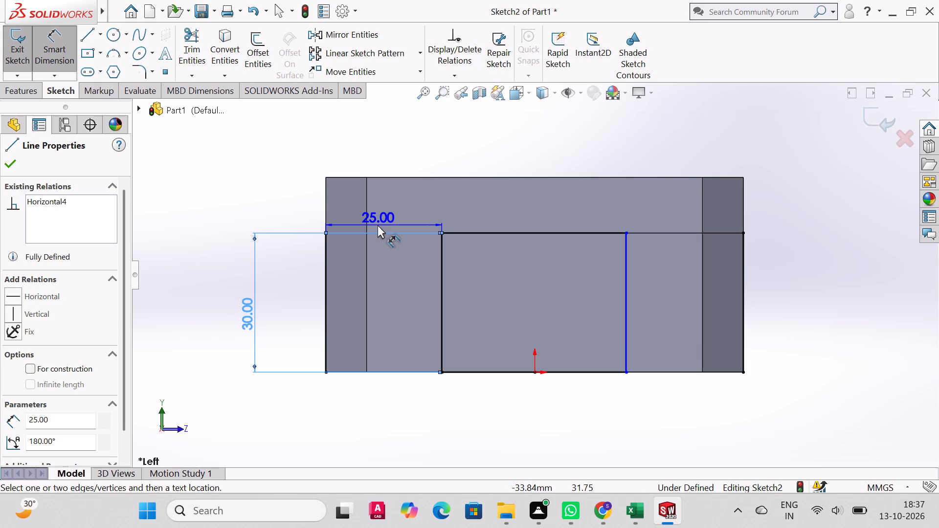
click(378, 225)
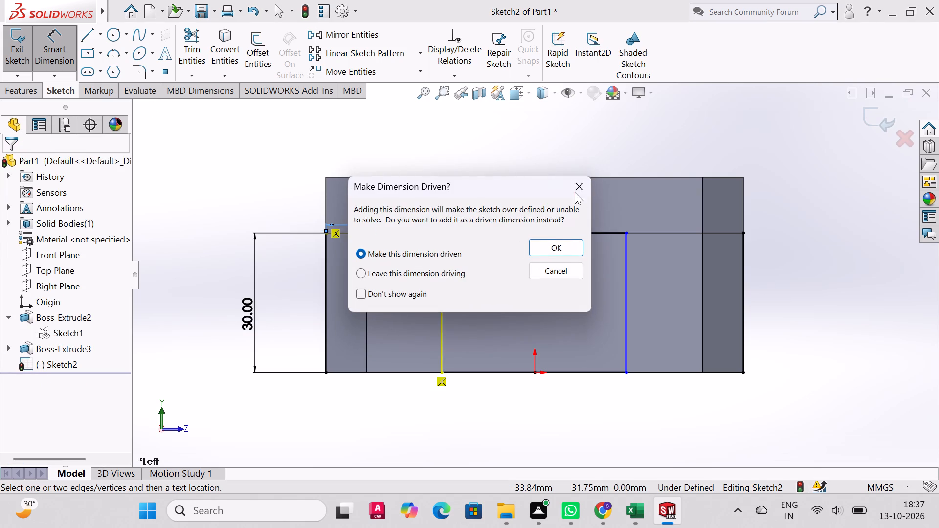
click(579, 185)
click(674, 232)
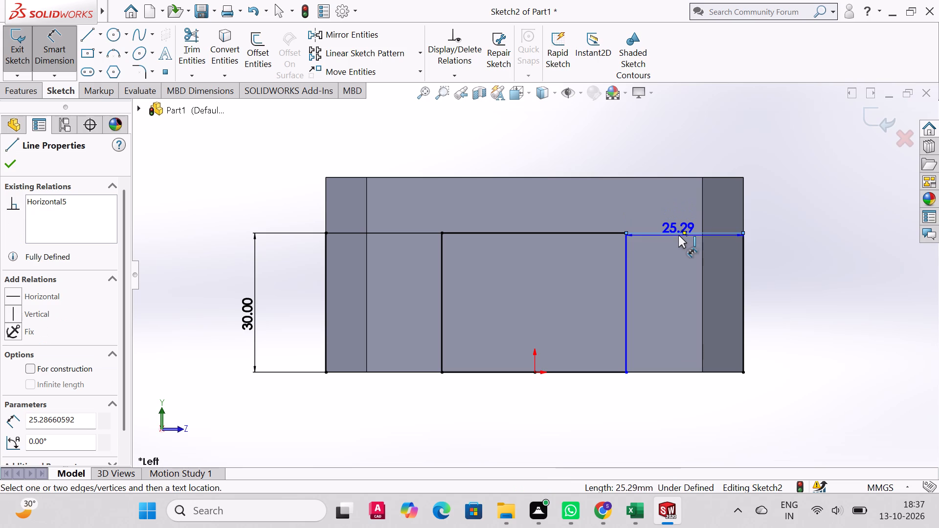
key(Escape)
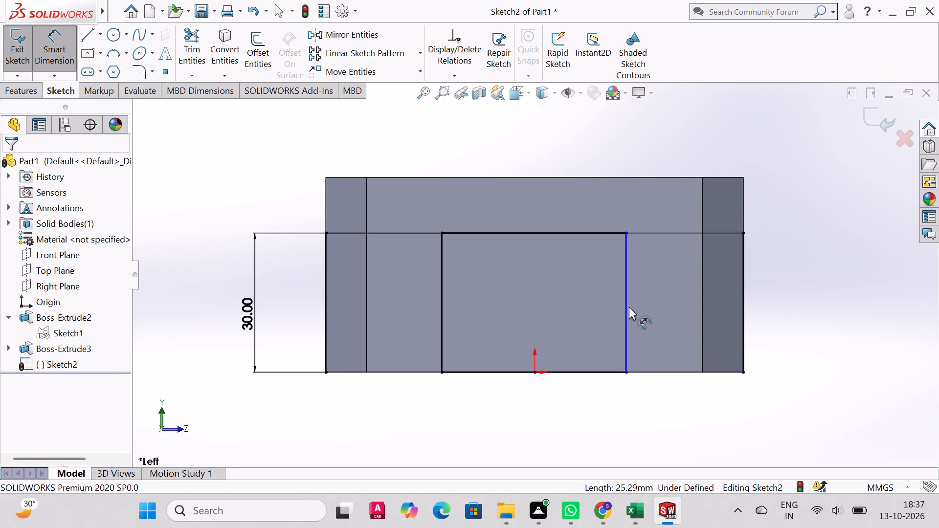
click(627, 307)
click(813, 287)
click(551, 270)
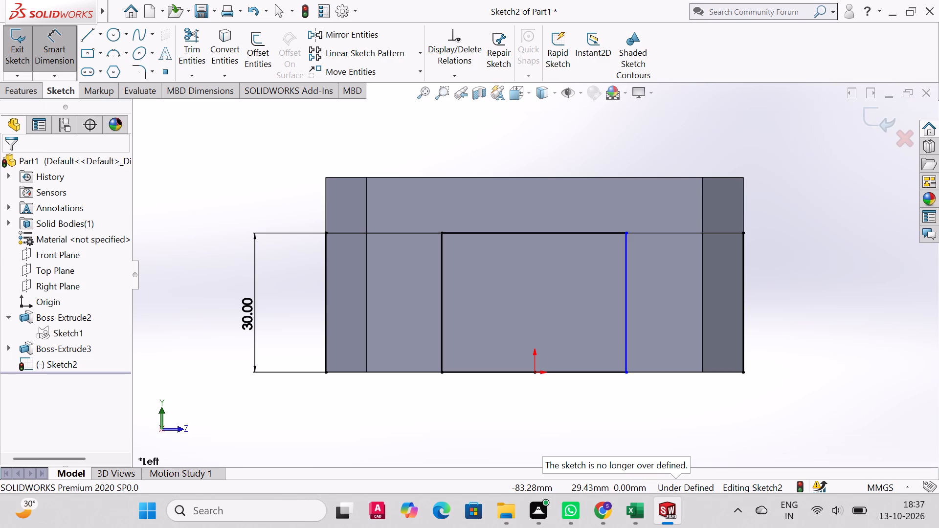
Cut-extrude the four sketch regions on both sides of the central rectangle through the part to a 123 mm depth.
click(29, 98)
click(200, 41)
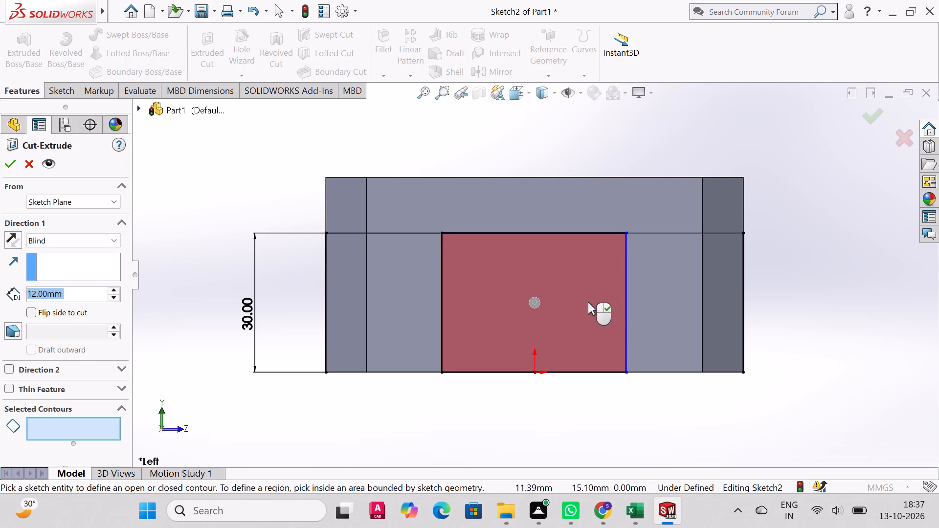
middle_drag(618, 294, 566, 343)
scroll(584, 257, down, 3)
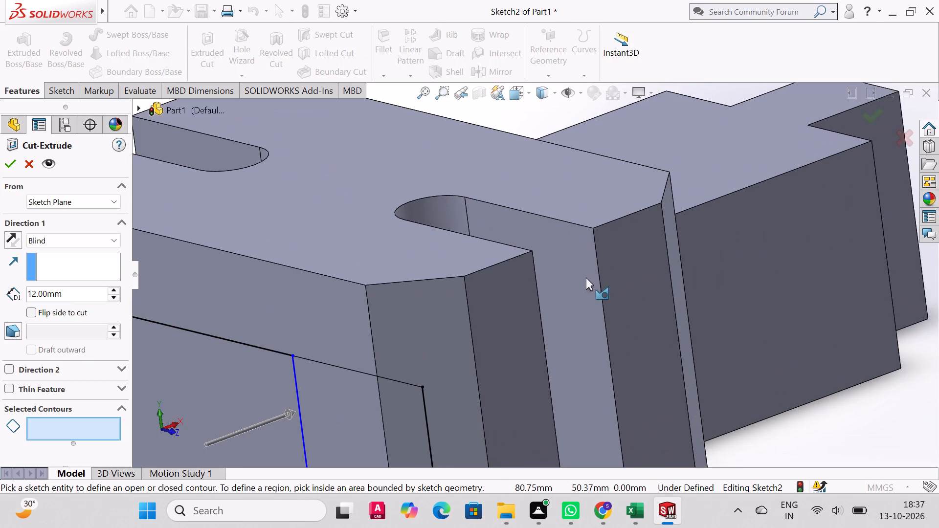
scroll(586, 277, up, 6)
click(480, 355)
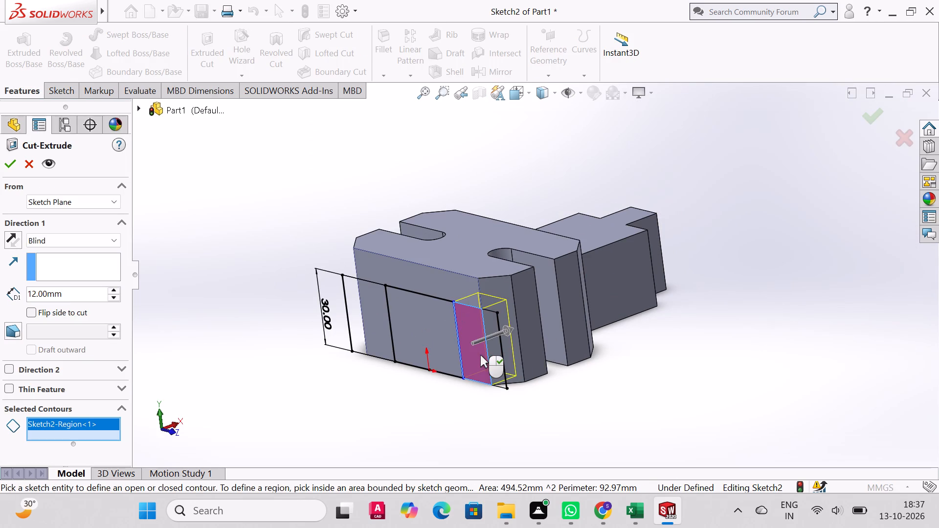
click(495, 351)
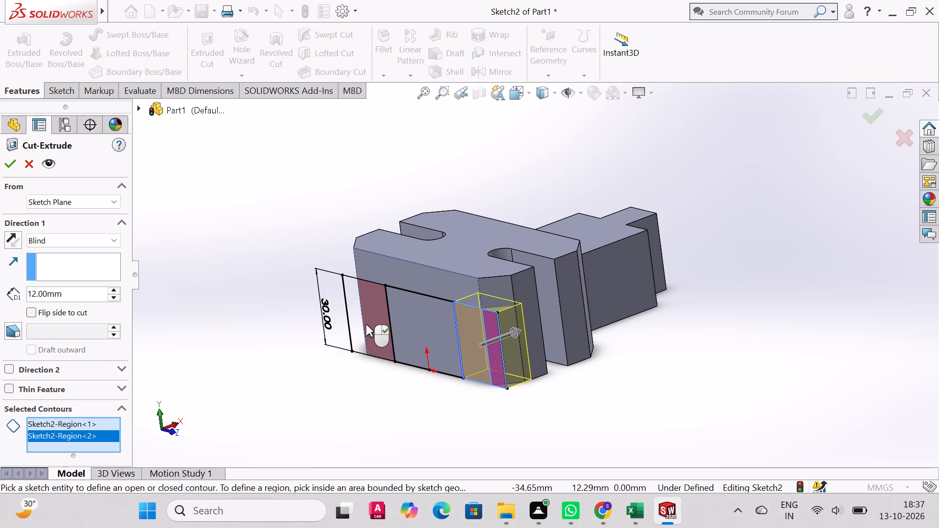
click(366, 324)
click(358, 321)
middle_drag(600, 270, 573, 317)
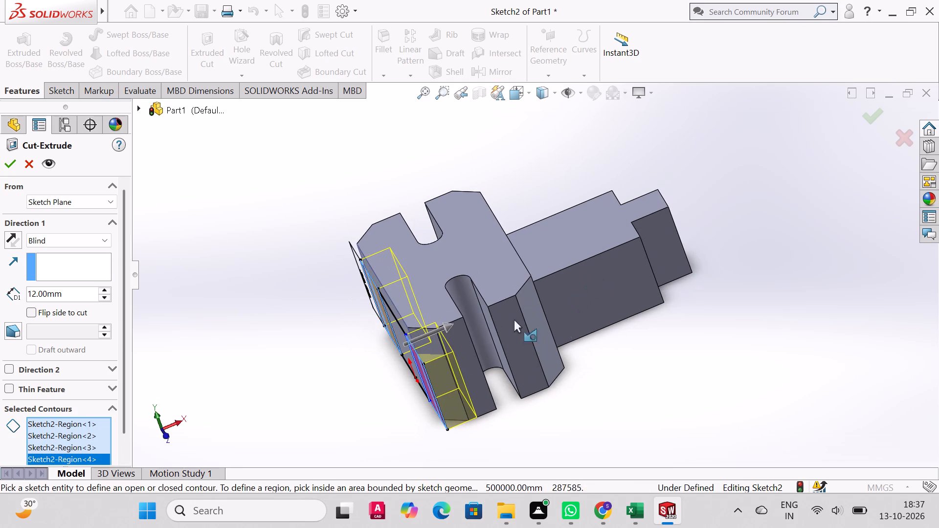
drag(444, 327, 507, 309)
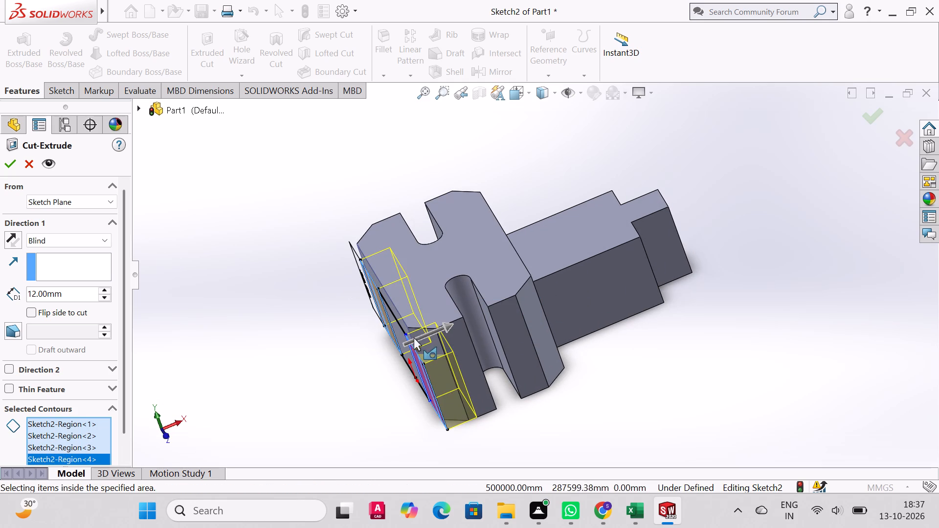
drag(433, 330, 459, 325)
drag(447, 323, 475, 315)
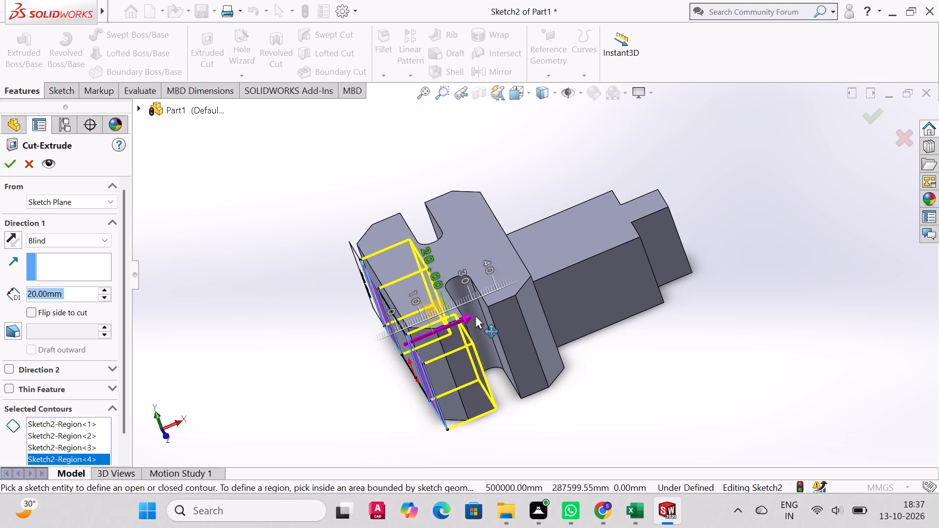
drag(475, 315, 558, 290)
drag(668, 253, 679, 246)
drag(570, 273, 705, 203)
click(8, 161)
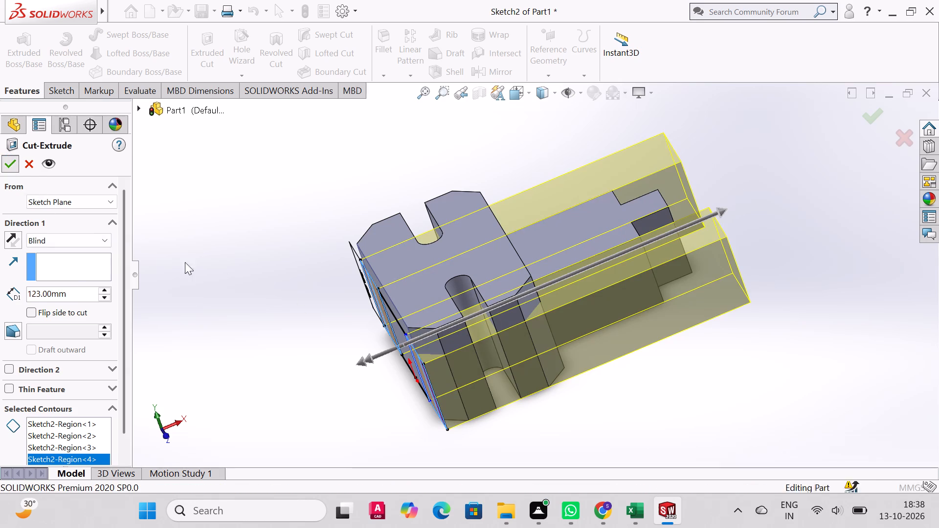
Reuse Sketch1 to extrude its rectangular end region 70 mm upward as an upright at the extension's +X end.
middle_drag(489, 318, 492, 323)
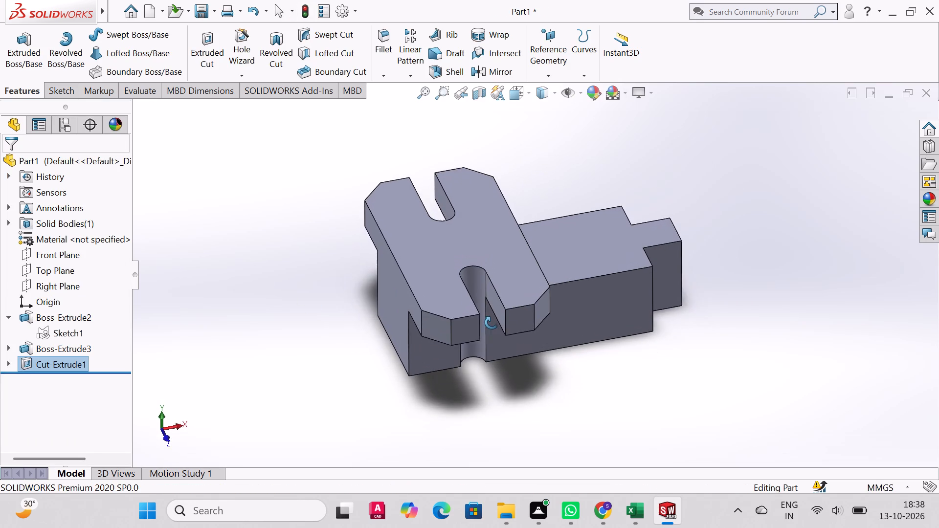
middle_drag(492, 323, 493, 348)
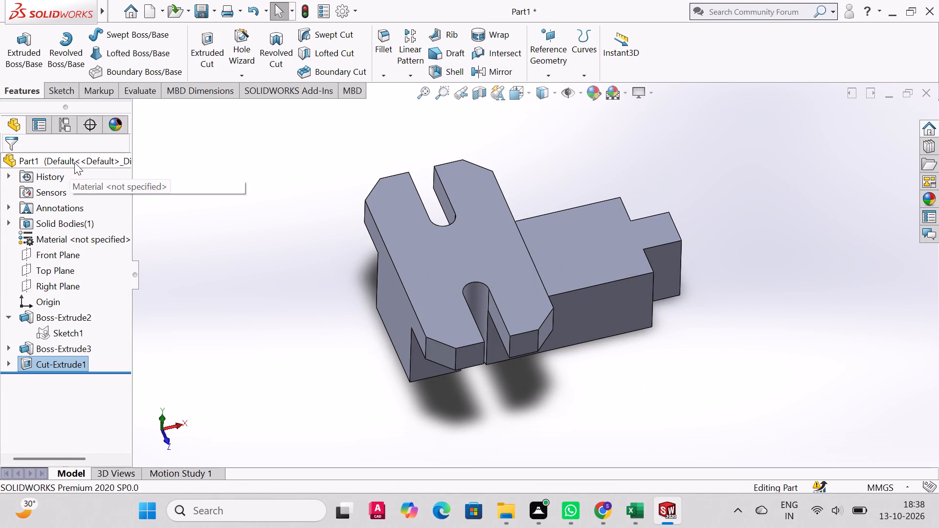
middle_drag(556, 396, 563, 353)
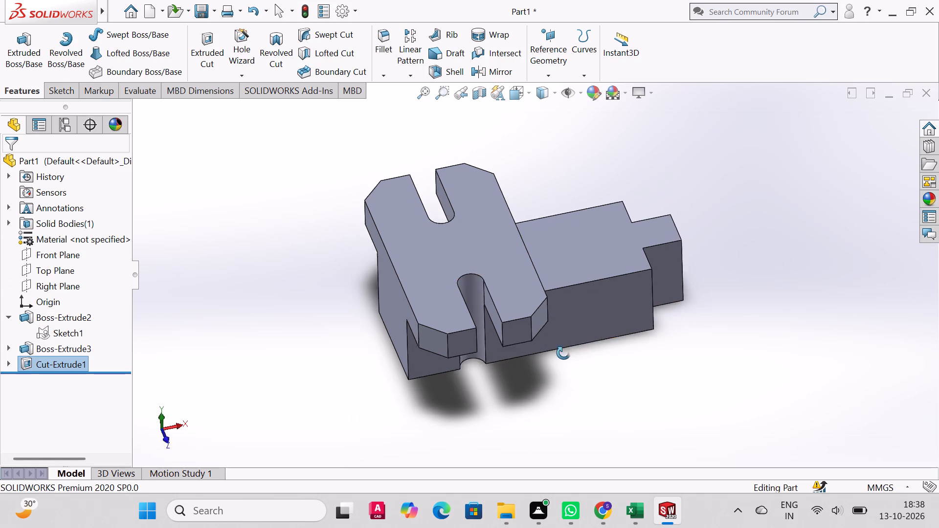
middle_drag(563, 353, 579, 359)
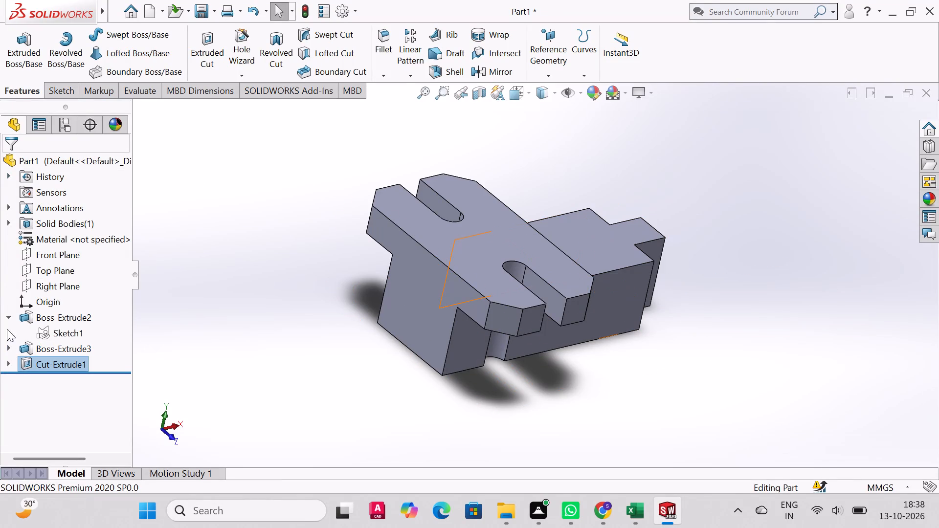
click(5, 364)
click(45, 385)
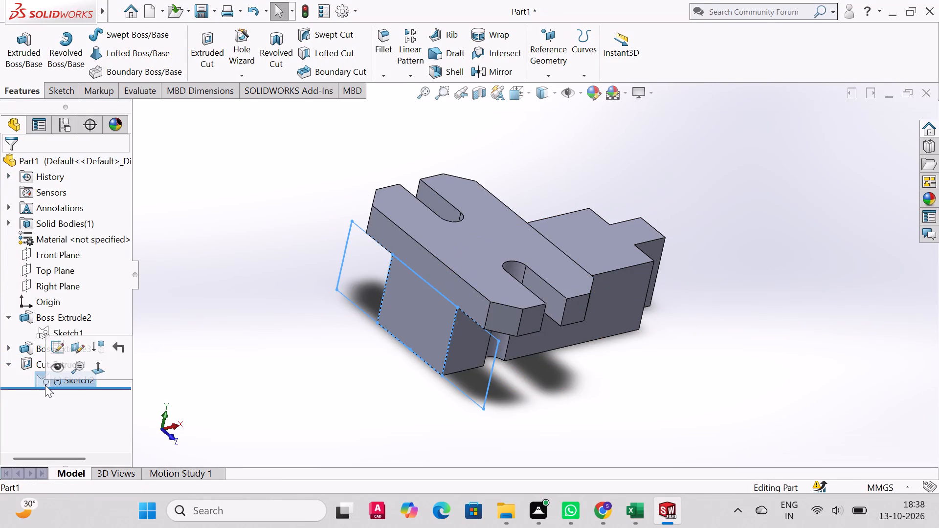
click(5, 350)
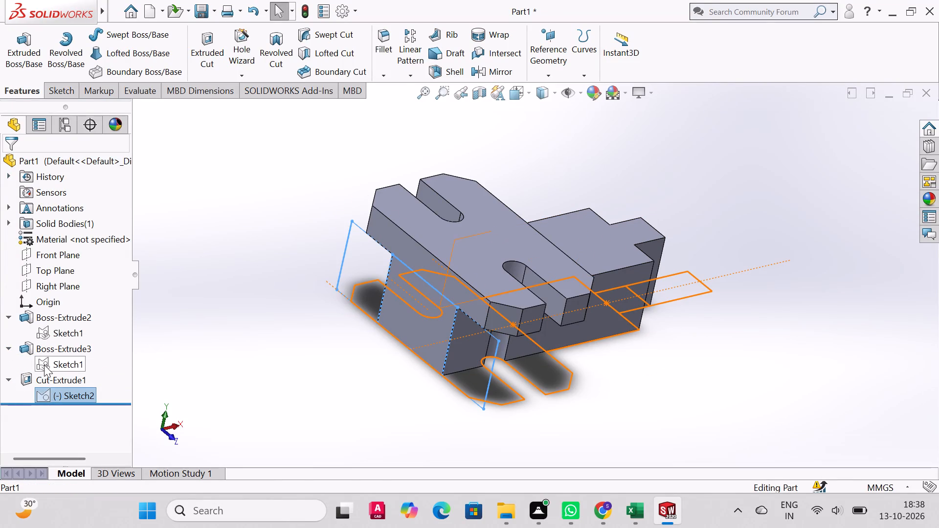
click(44, 365)
middle_drag(666, 221, 631, 265)
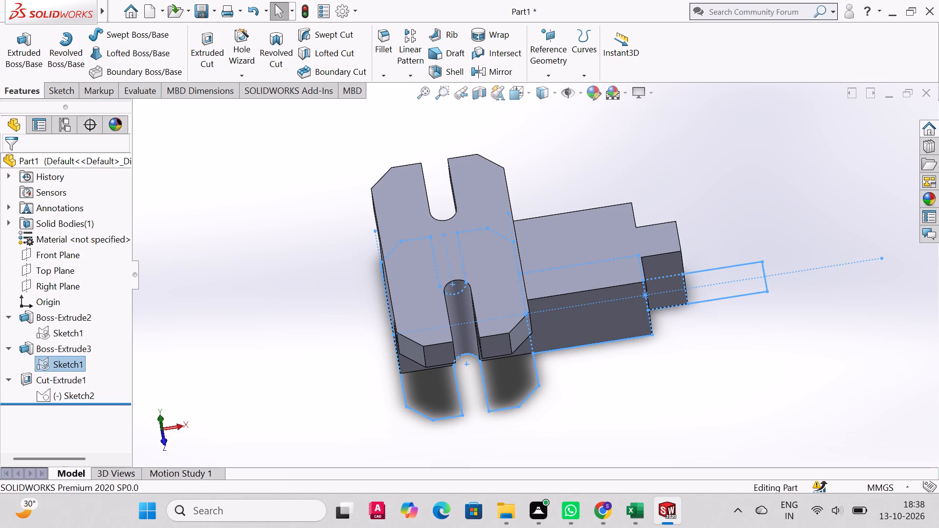
click(26, 42)
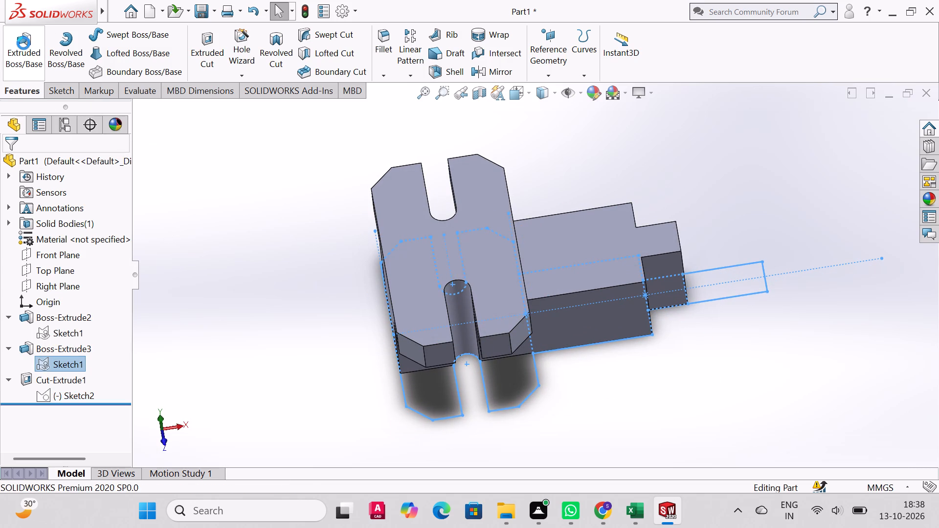
click(745, 286)
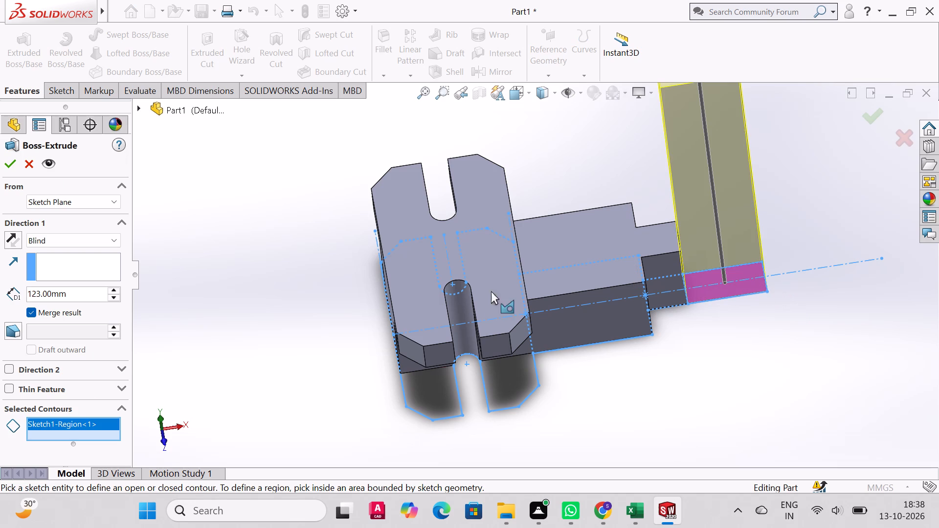
drag(85, 298, 0, 313)
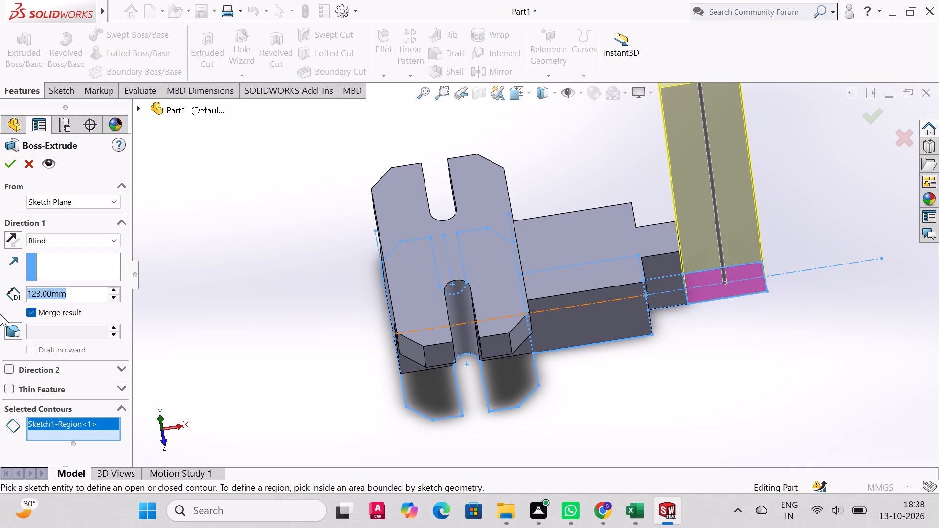
key(BackSpace)
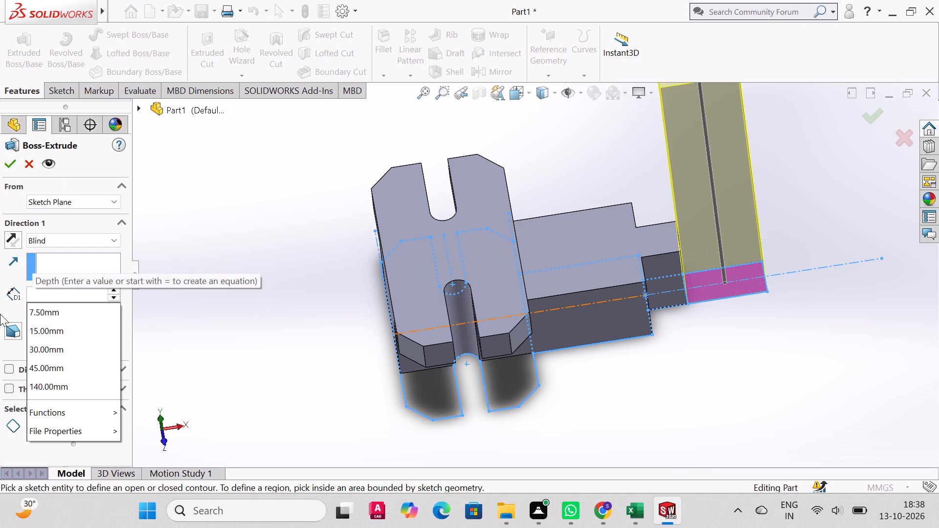
text(70)
key(Return)
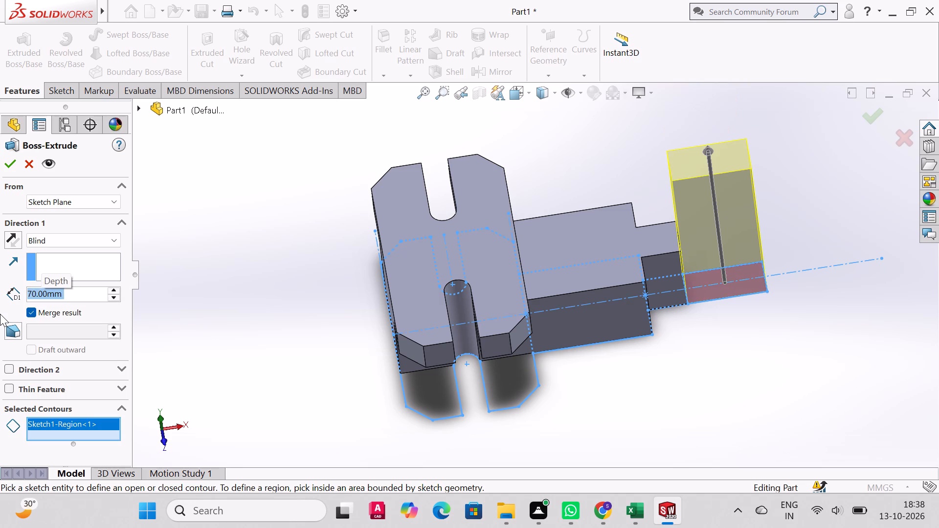
click(10, 171)
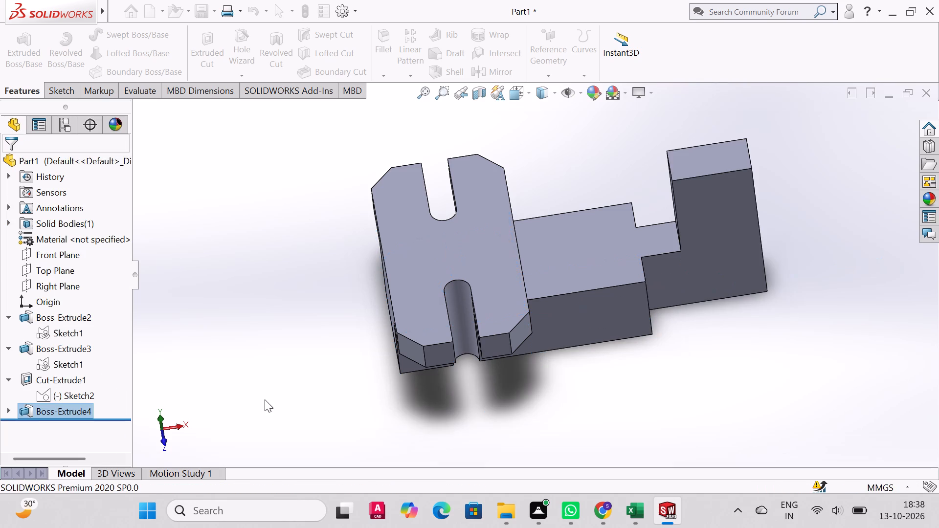
On the upright's +Z side face, sketch a horizontal line about 15 mm long inward from the corner where the upright meets the extension.
middle_drag(771, 307, 792, 240)
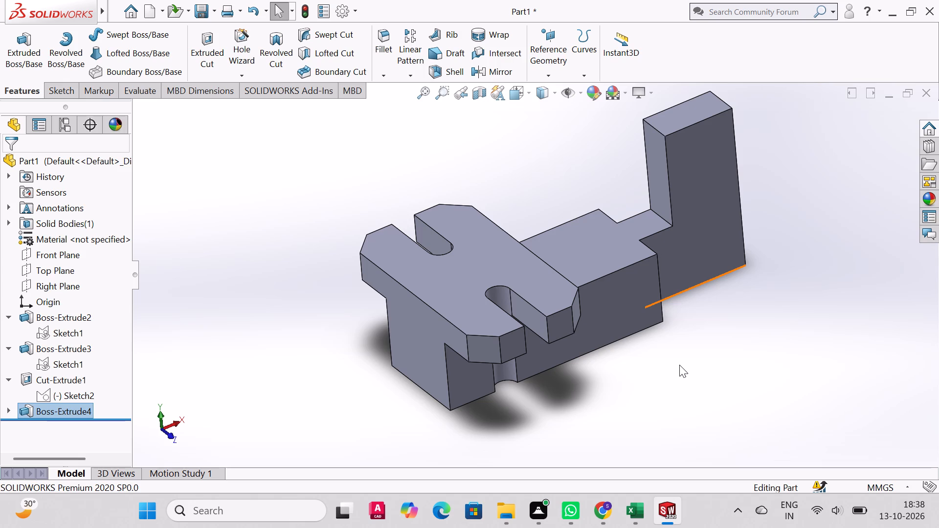
click(724, 192)
click(59, 91)
click(83, 34)
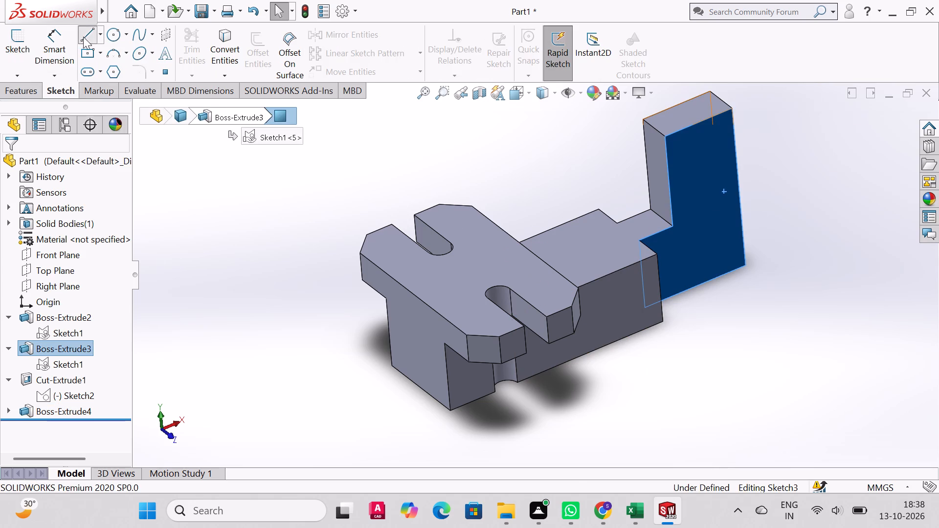
click(708, 217)
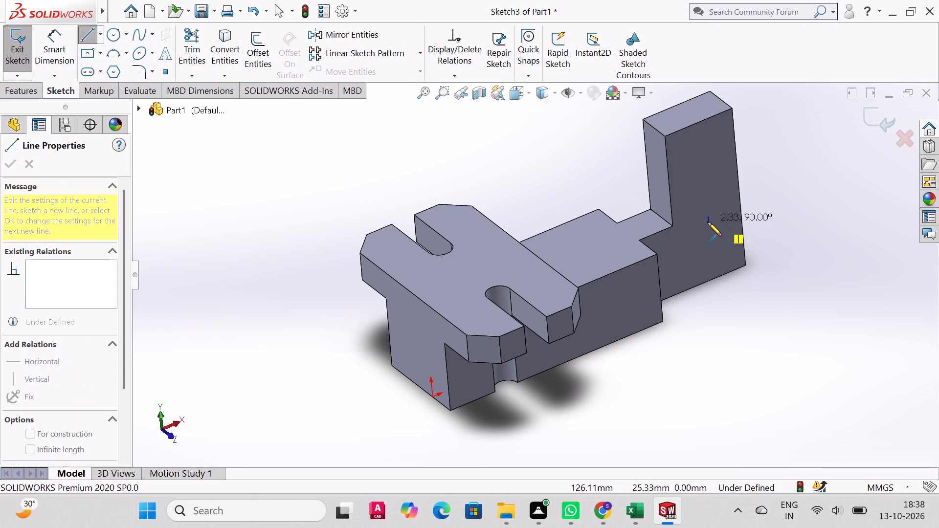
key(Escape)
key(ctrl+1)
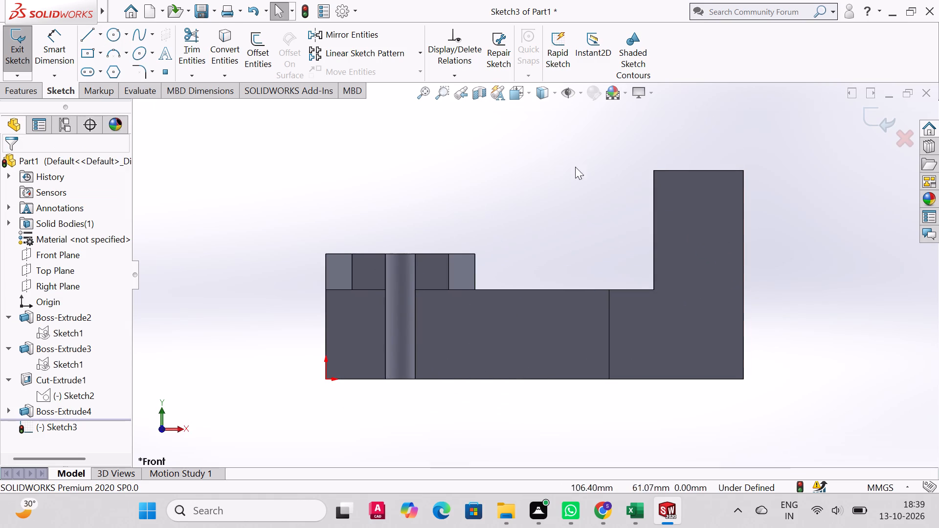
click(445, 90)
drag(581, 161, 807, 339)
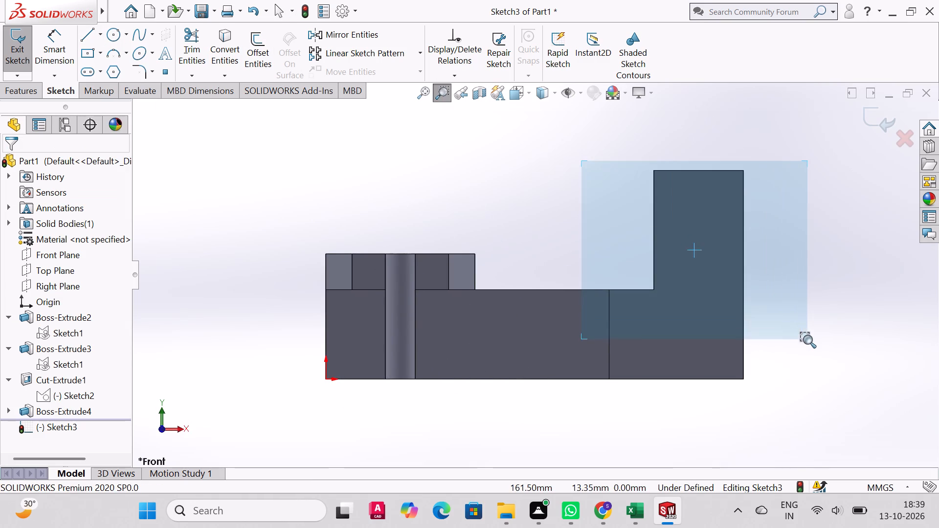
drag(807, 339, 808, 339)
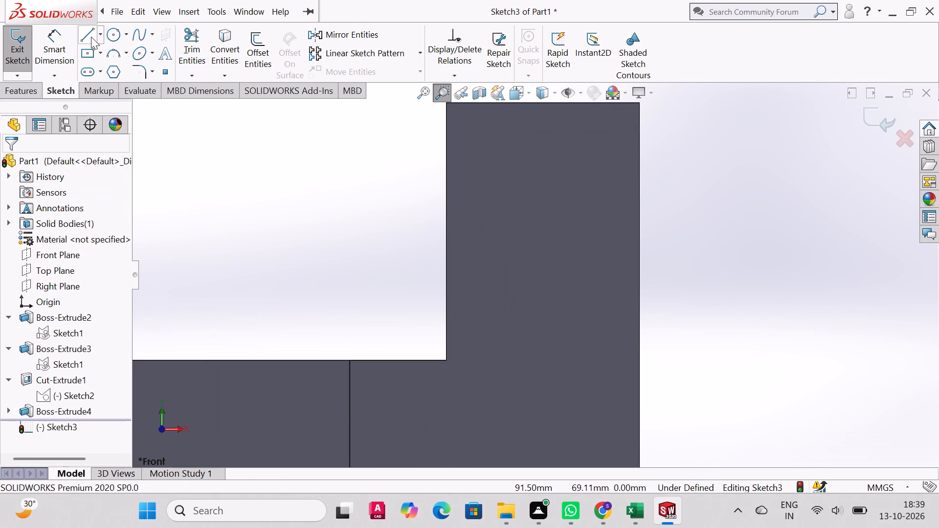
click(91, 37)
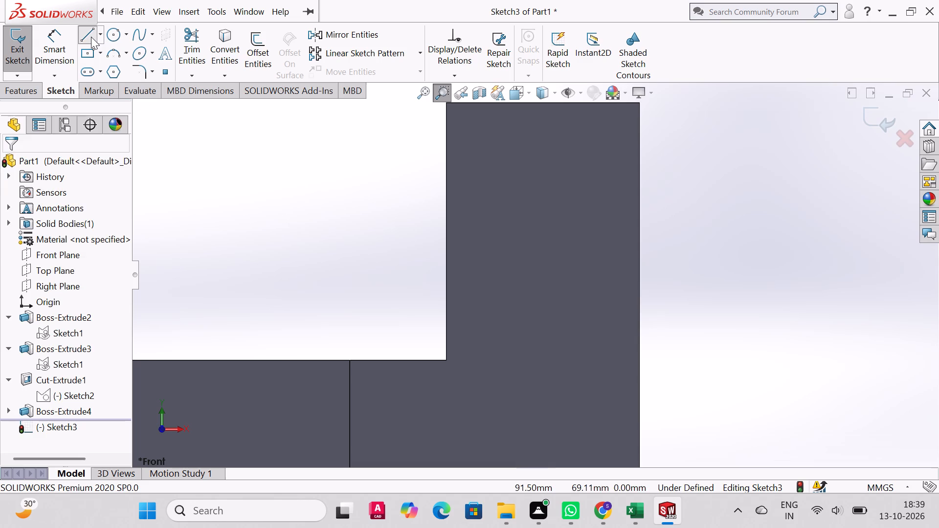
click(447, 361)
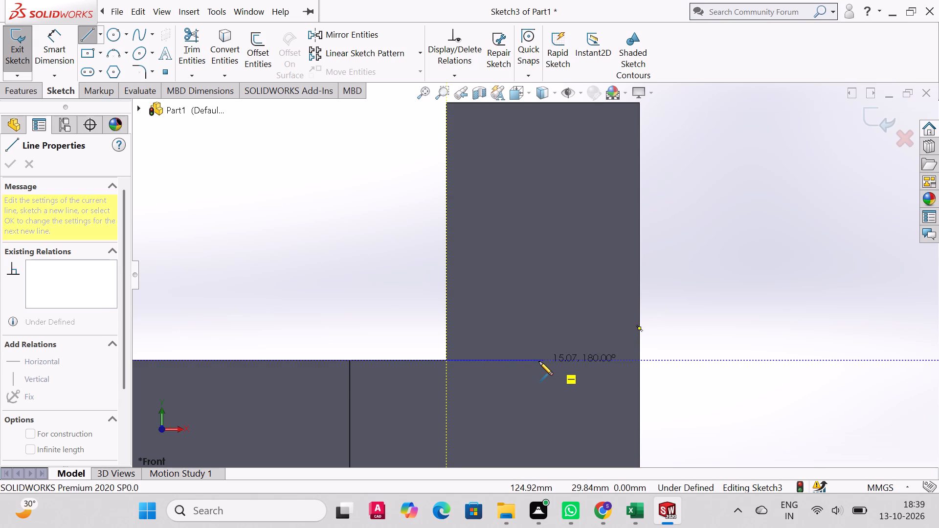
click(542, 361)
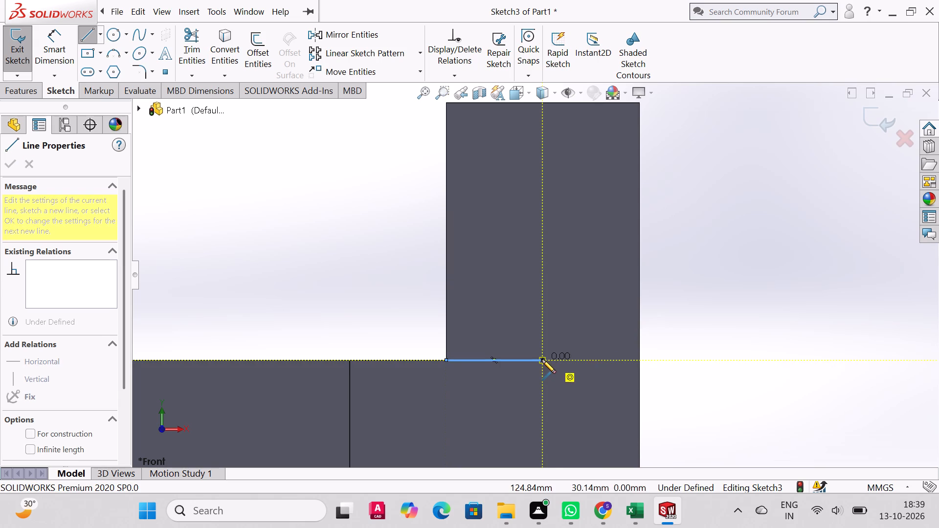
End the line chain and dimension the horizontal line's length to 15 mm.
right_click(542, 359)
click(578, 361)
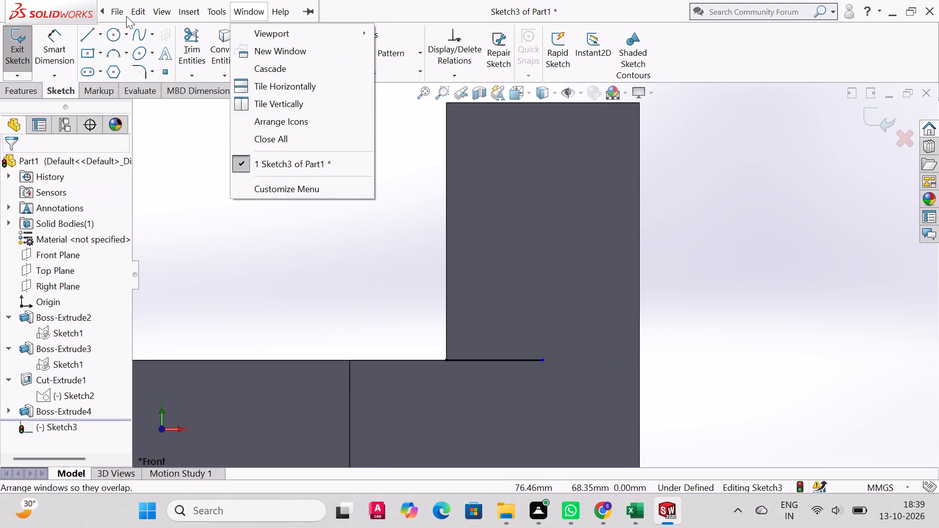
click(61, 32)
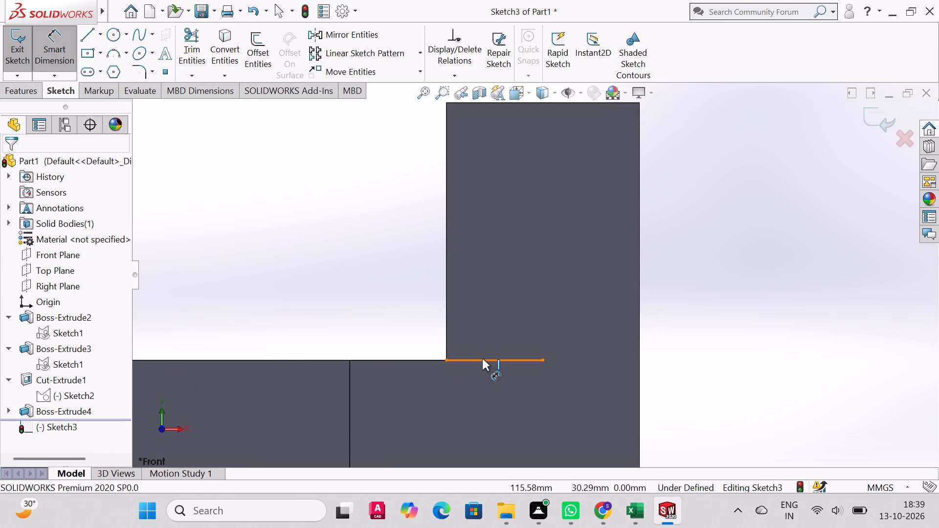
click(482, 358)
click(488, 325)
text(15)
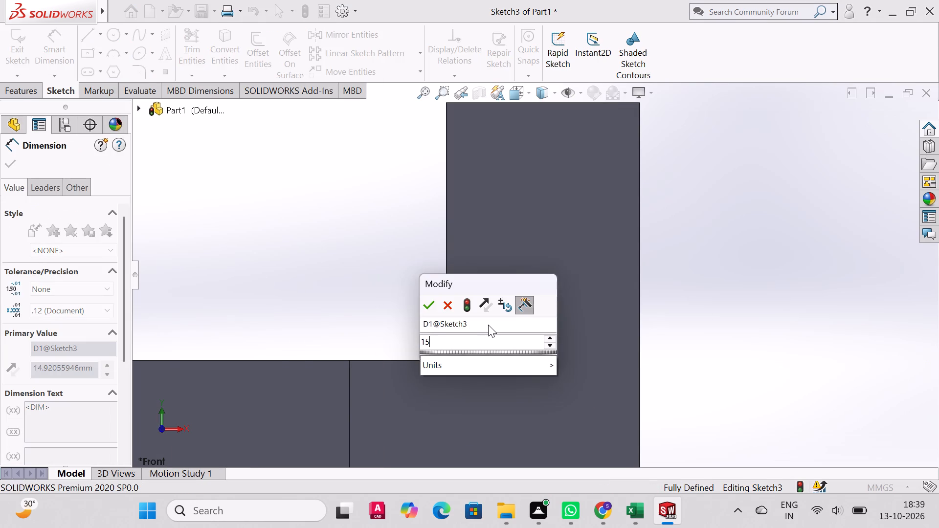
key(Return)
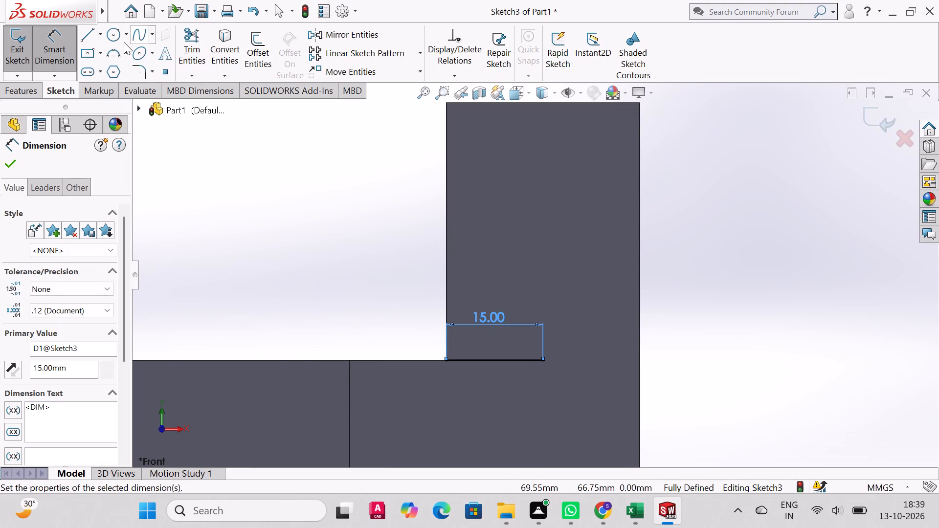
Sketch two concentric circles, about 37.8 mm and 21.1 mm in diameter, centred on the inner end of the horizontal line.
click(116, 37)
click(545, 362)
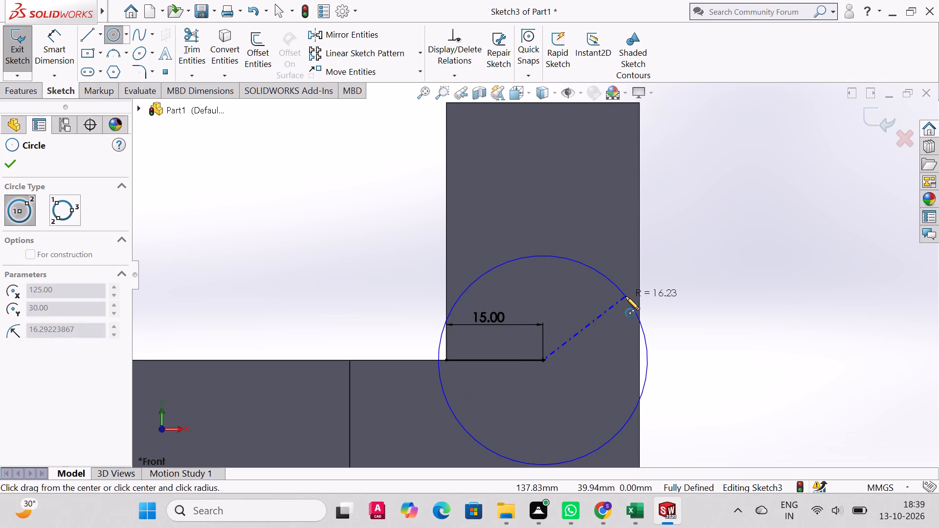
click(614, 262)
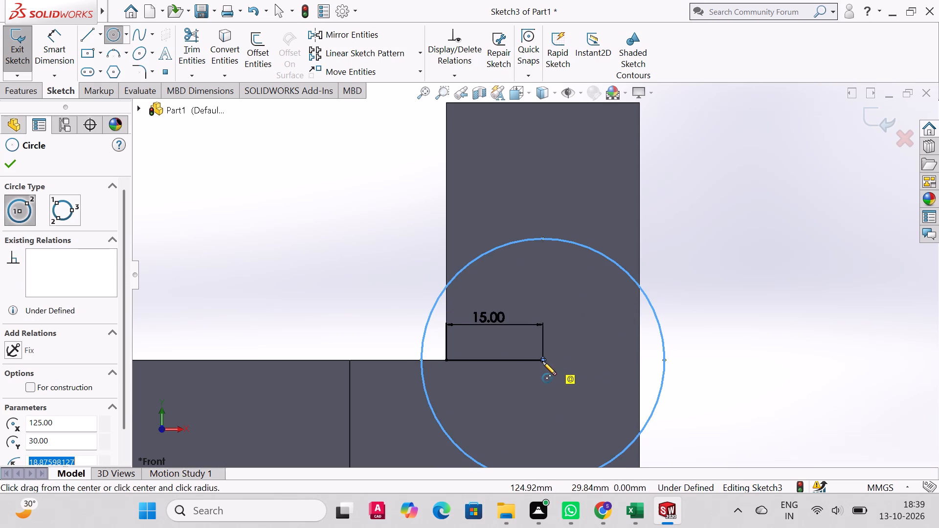
click(542, 359)
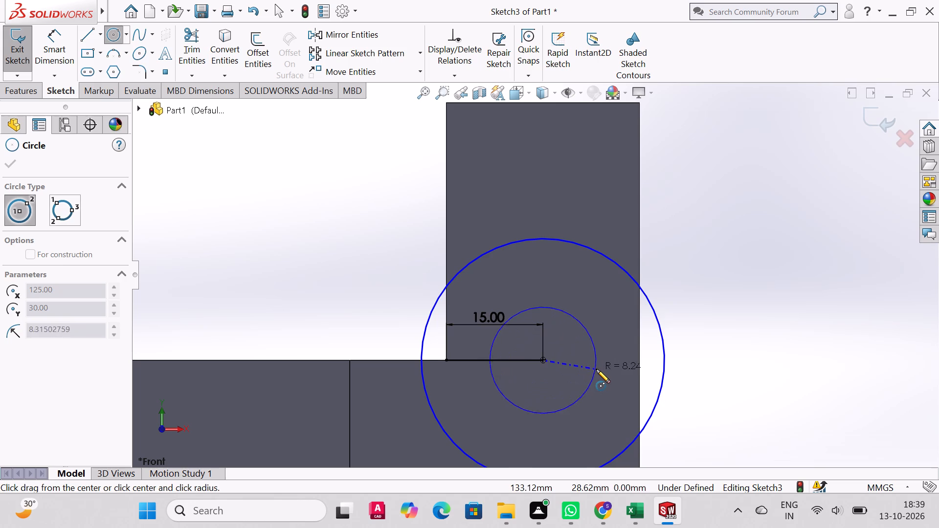
click(610, 369)
right_click(690, 244)
click(743, 256)
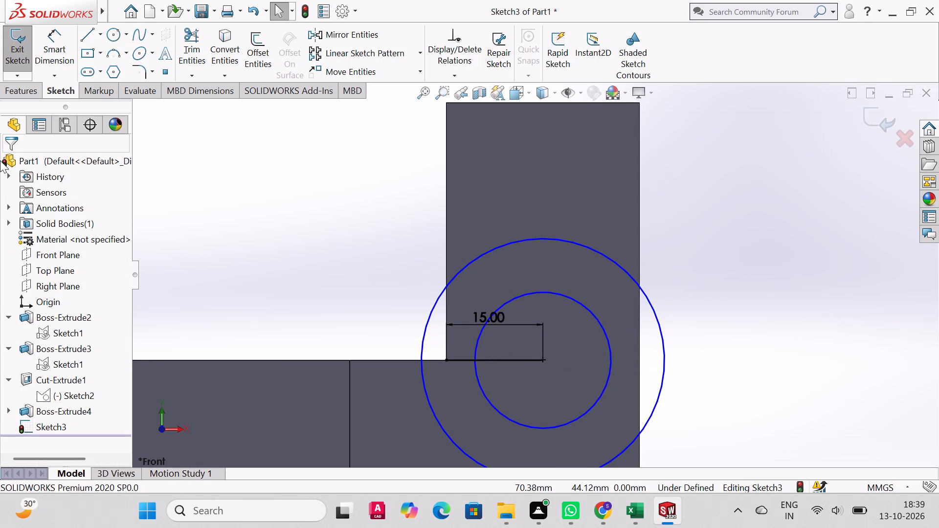
Dimension the inner circle to 25 mm diameter and the outer circle to 60 mm diameter.
click(51, 31)
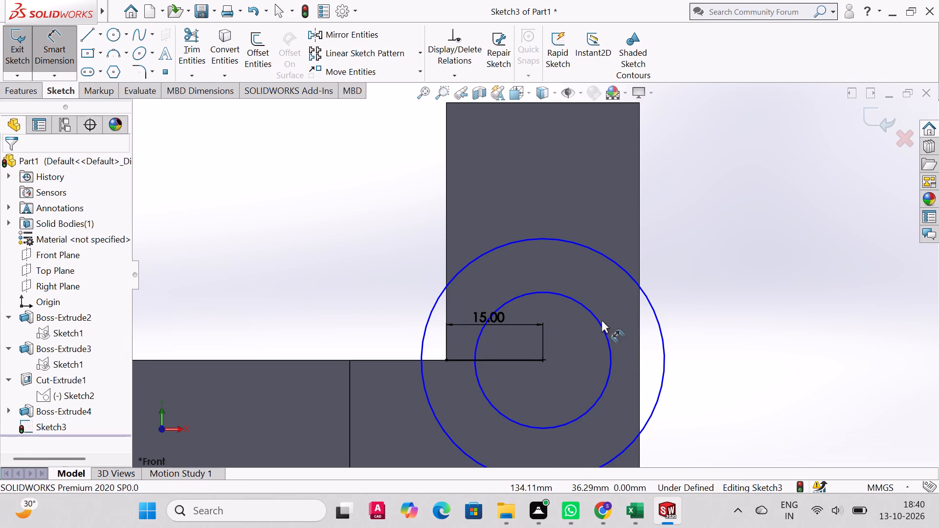
click(600, 324)
click(722, 236)
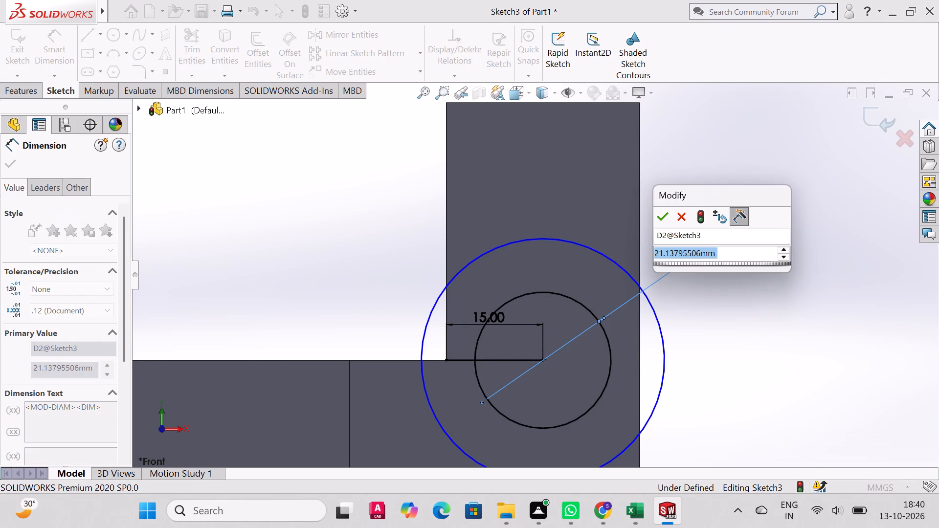
text(25)
key(Return)
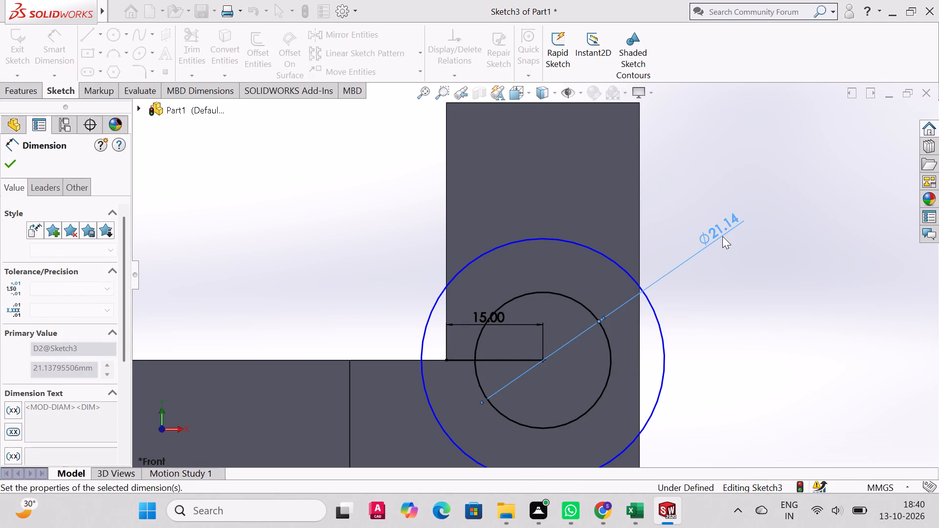
click(665, 344)
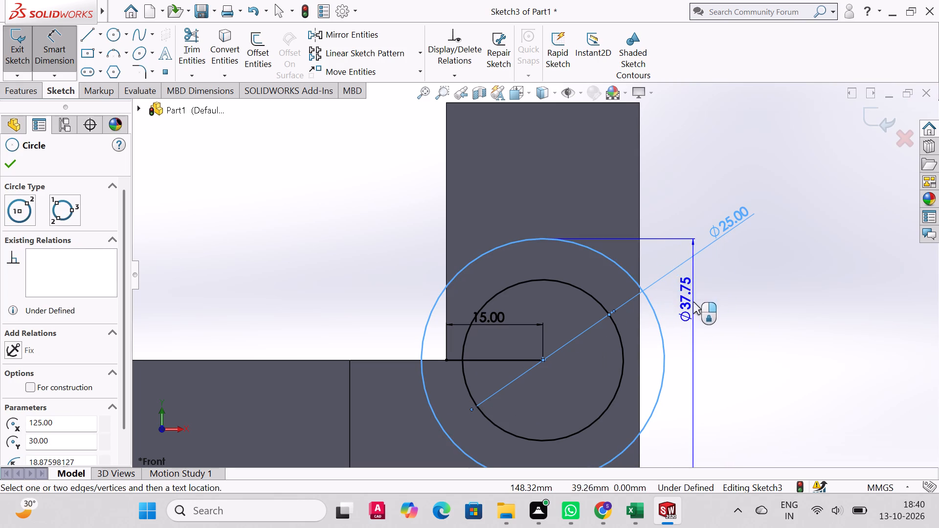
click(673, 315)
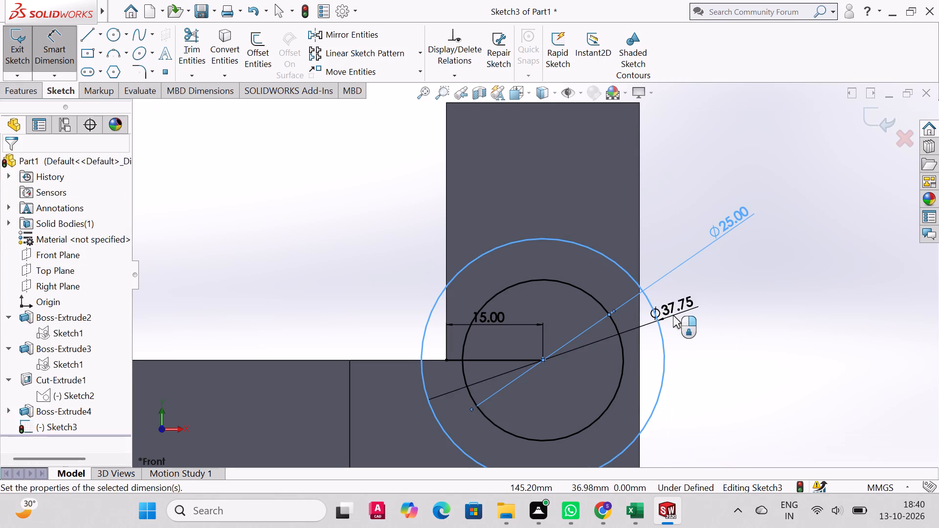
text(60)
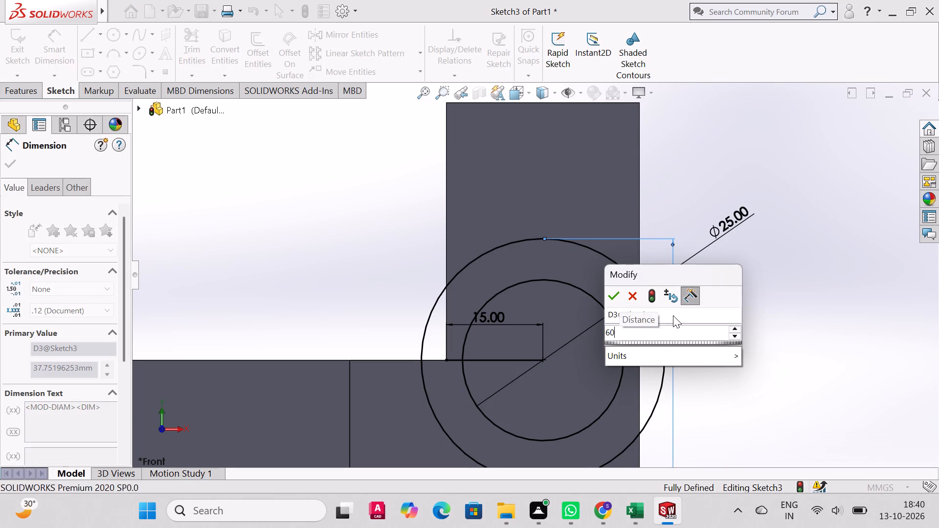
key(Return)
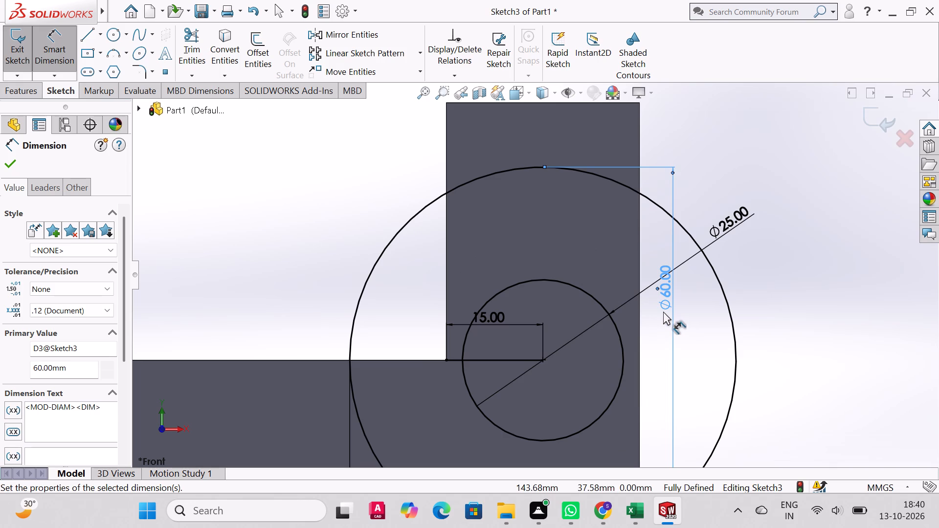
Examine the dimensioned circles against the upright and extension from several angles, and finish dimensioning.
scroll(592, 266, down, 3)
scroll(593, 270, up, 3)
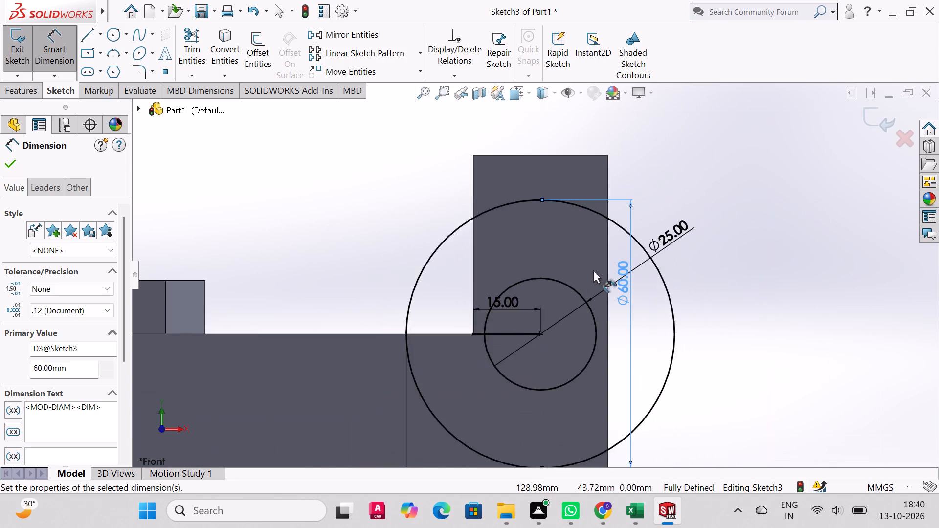
scroll(593, 270, up, 4)
middle_drag(591, 336, 580, 316)
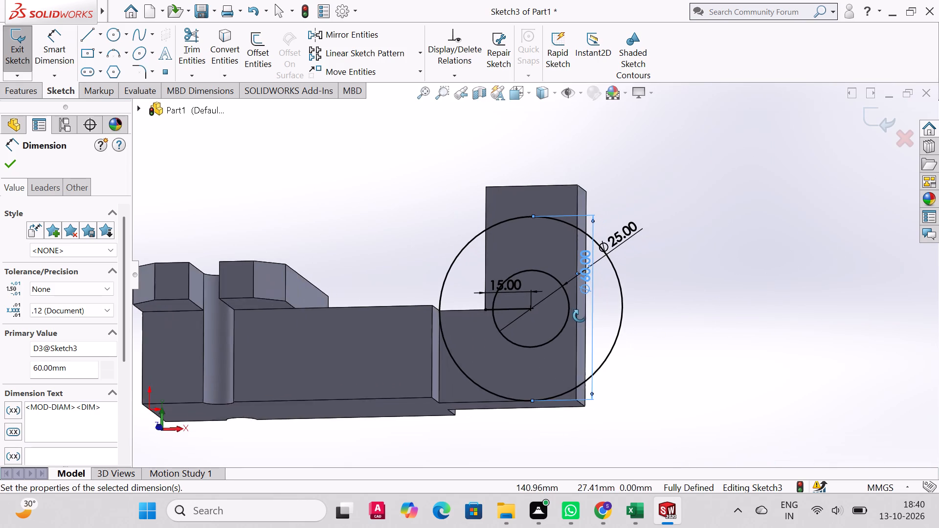
middle_drag(580, 316, 585, 330)
scroll(573, 298, up, 2)
middle_drag(581, 310, 595, 345)
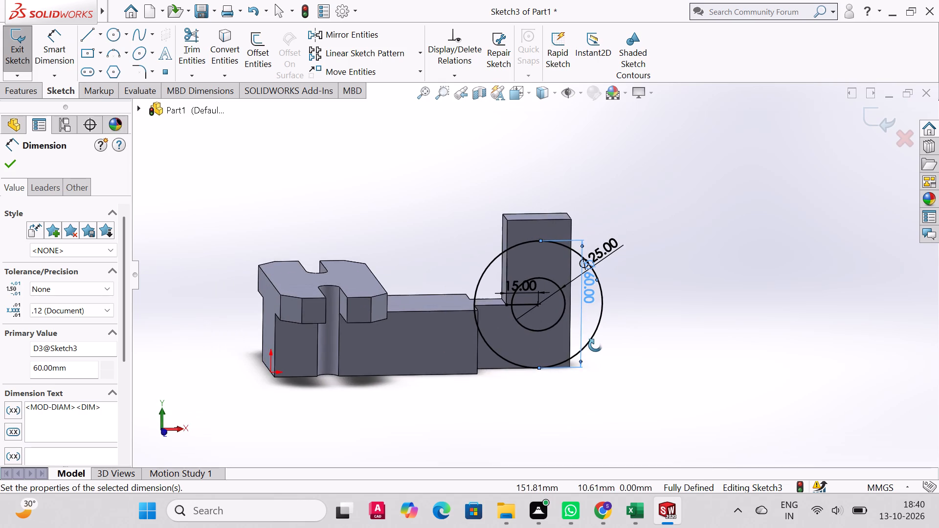
middle_drag(595, 345, 581, 331)
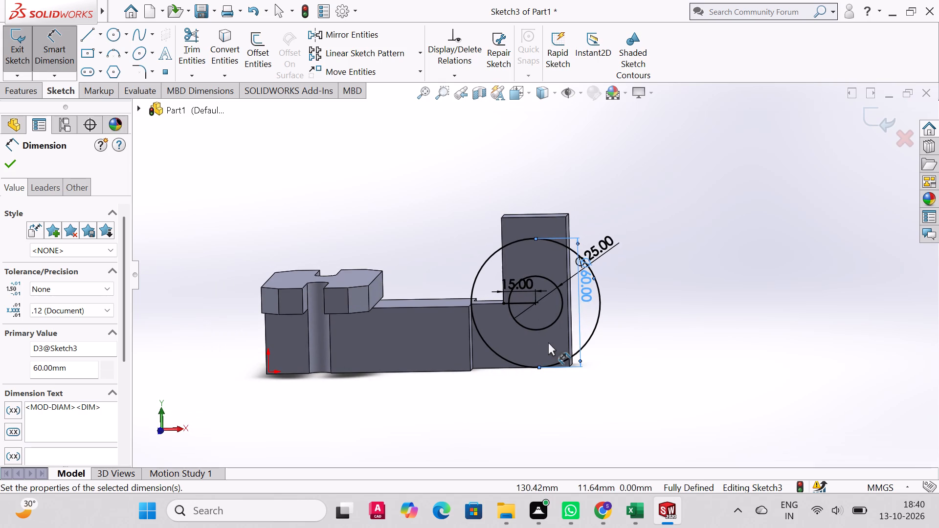
middle_drag(549, 321, 554, 373)
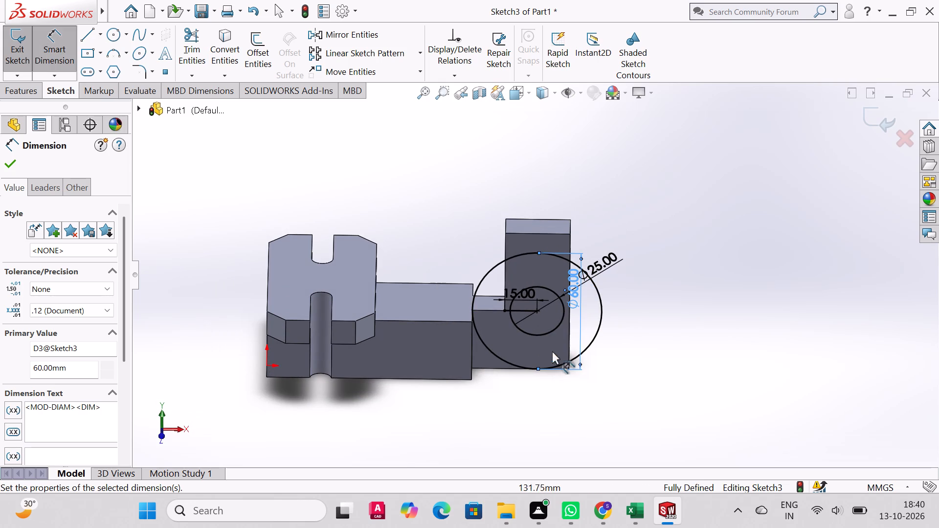
click(1, 160)
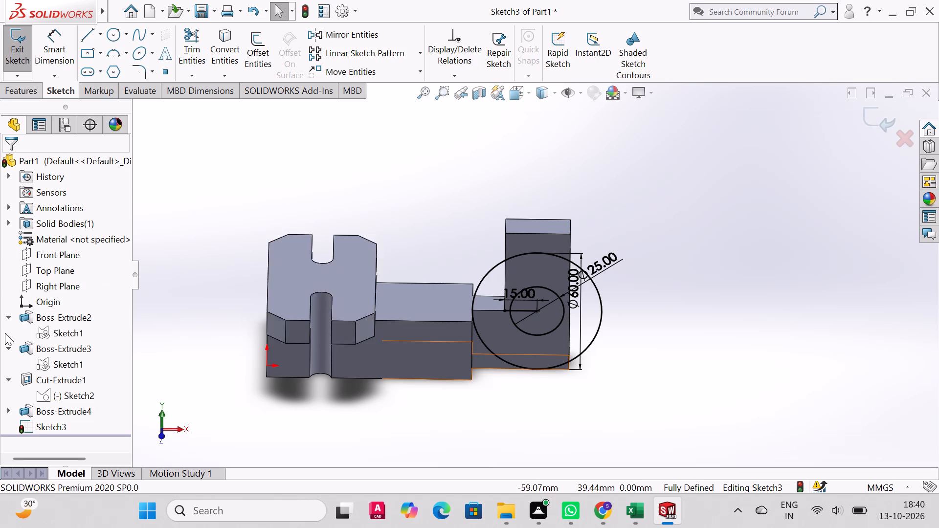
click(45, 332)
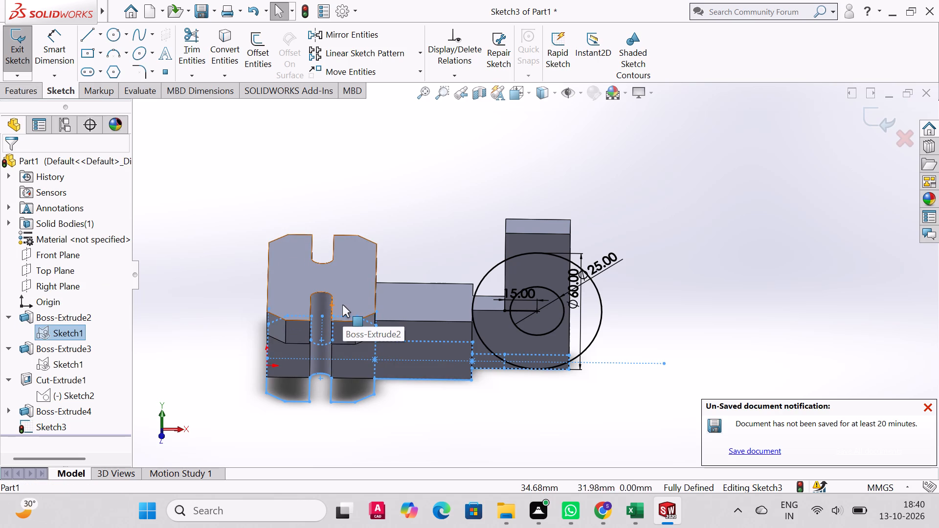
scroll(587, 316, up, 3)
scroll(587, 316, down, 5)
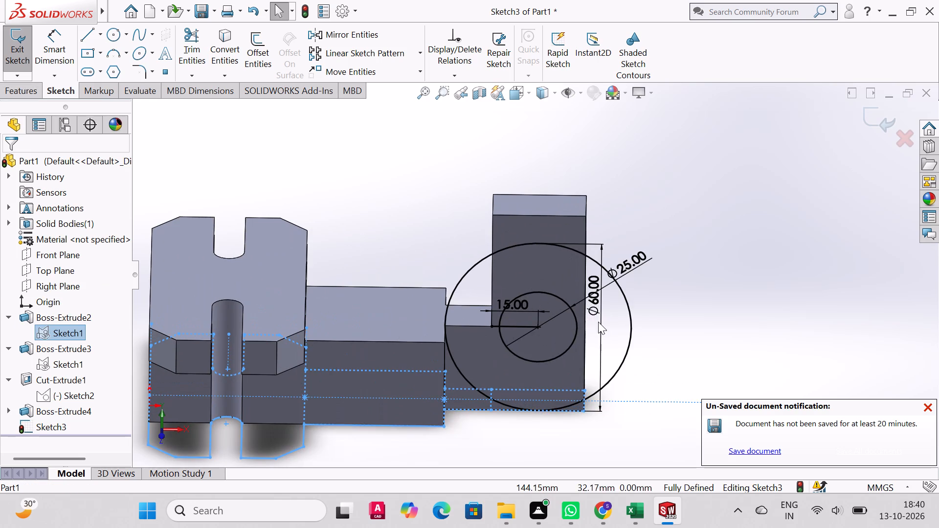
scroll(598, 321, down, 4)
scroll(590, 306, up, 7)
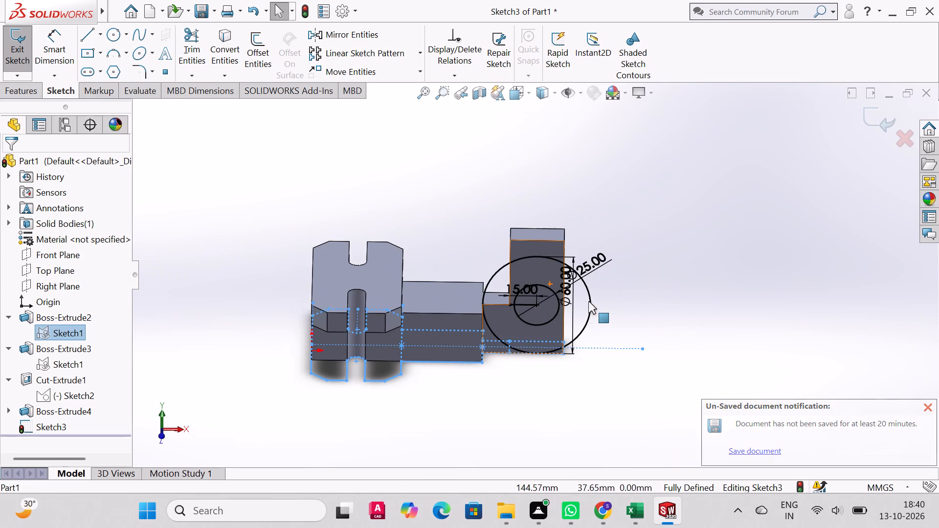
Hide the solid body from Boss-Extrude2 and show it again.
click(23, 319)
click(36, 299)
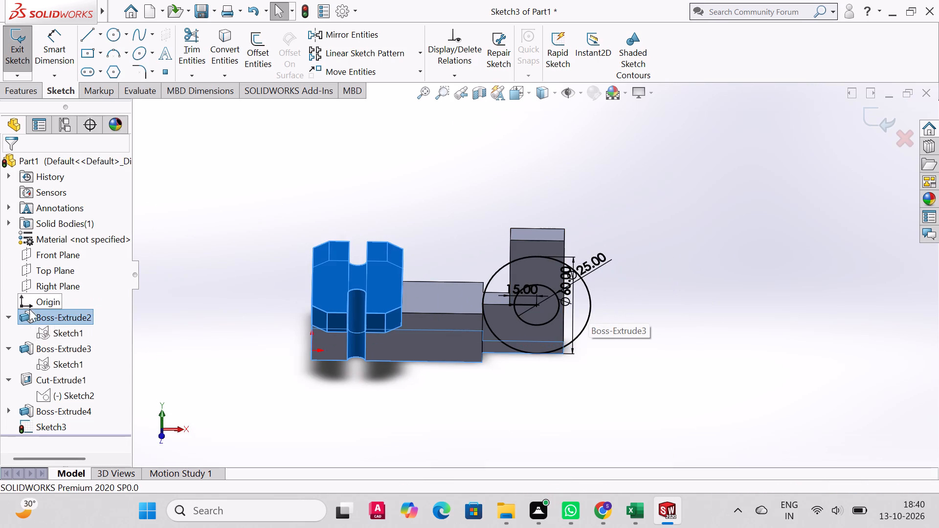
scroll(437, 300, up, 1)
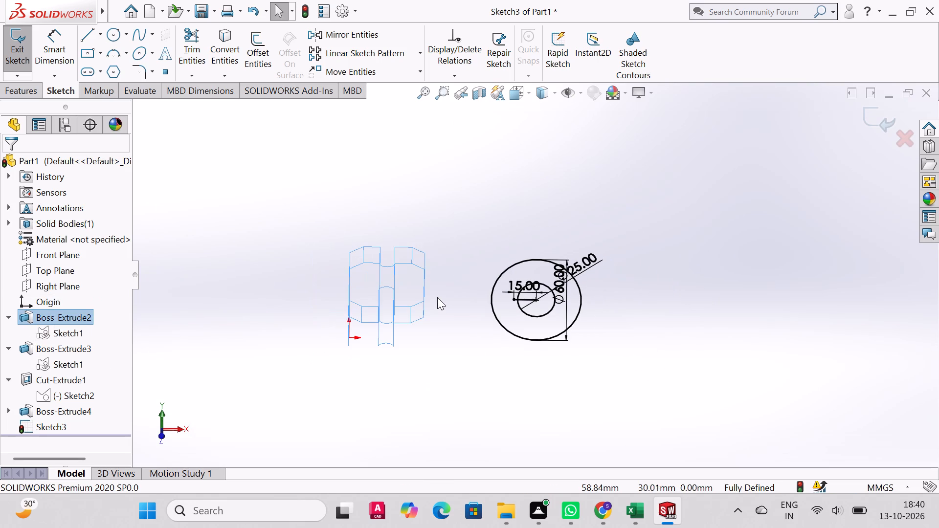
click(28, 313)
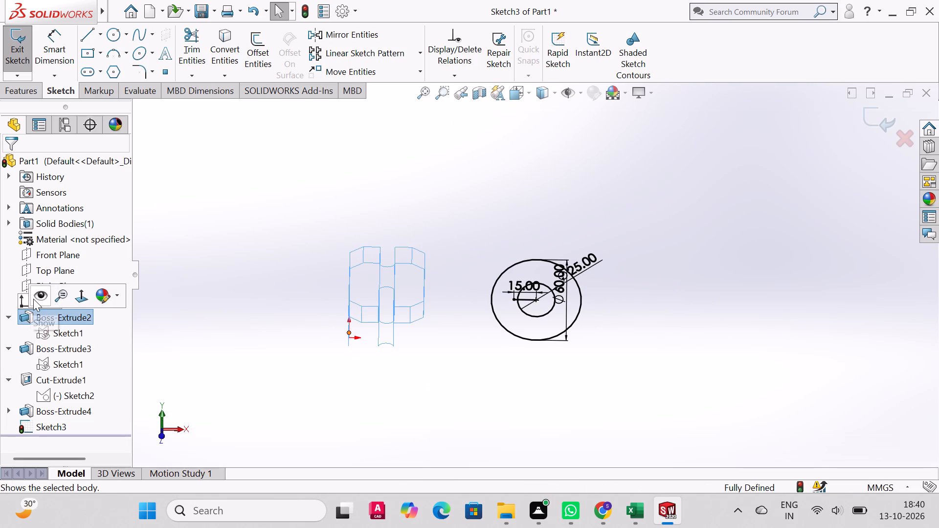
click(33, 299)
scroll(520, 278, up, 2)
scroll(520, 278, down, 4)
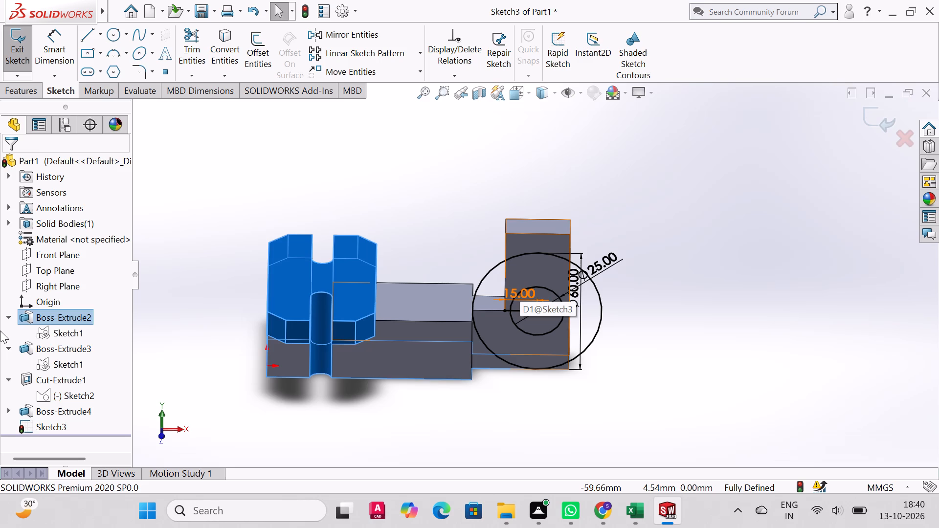
Show Sketch1, the base sketch used by Boss-Extrude2, in the model and clear the selection.
click(45, 330)
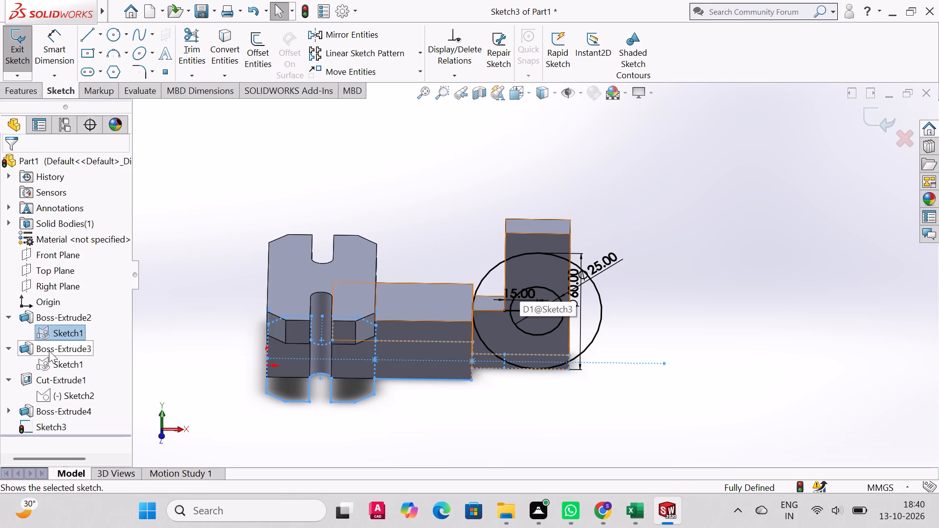
key(Escape)
key(Escape)
key(Escape)
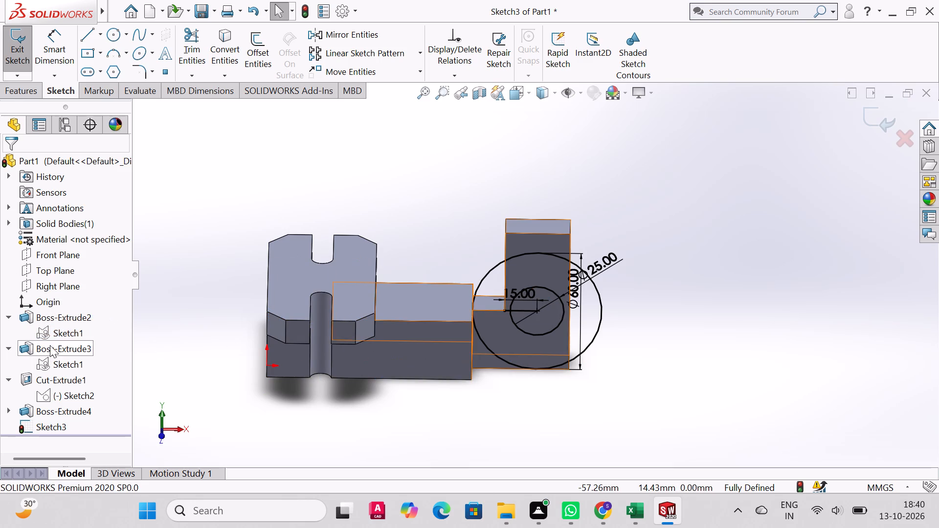
click(35, 332)
click(38, 333)
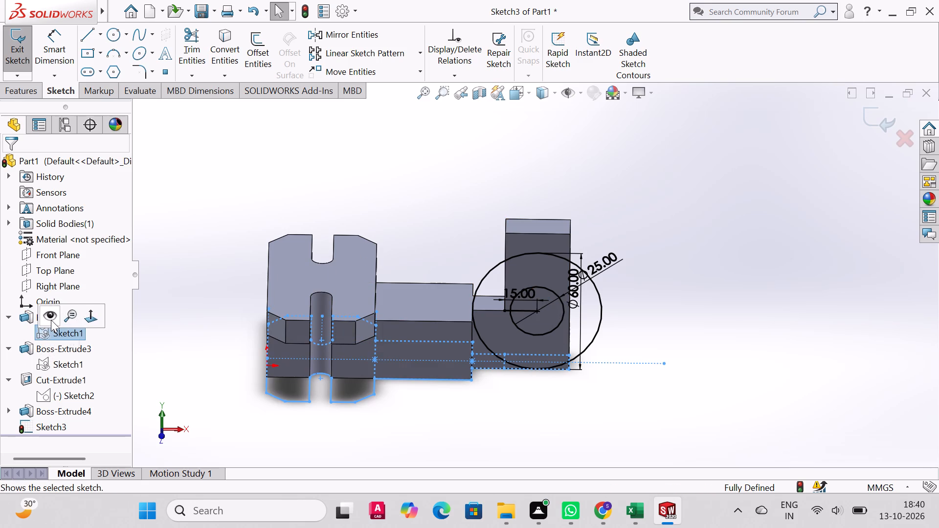
click(51, 320)
click(41, 334)
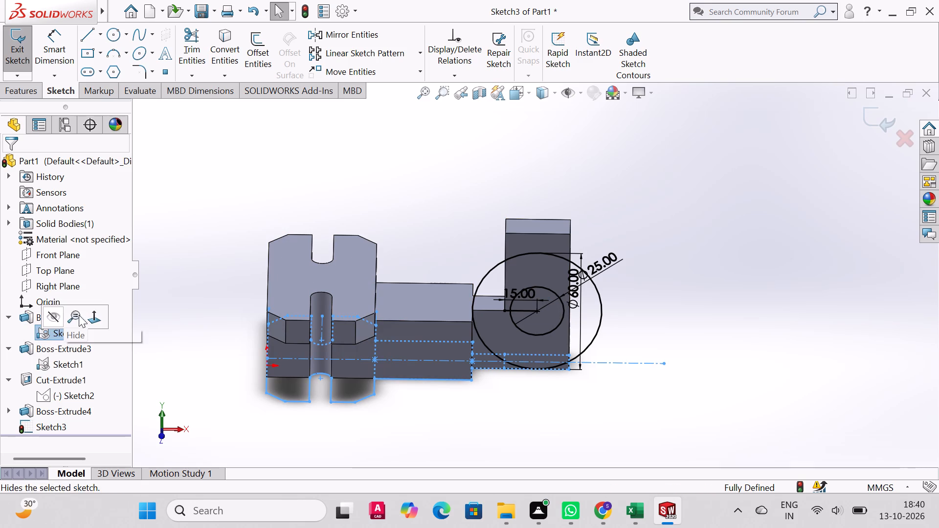
click(51, 363)
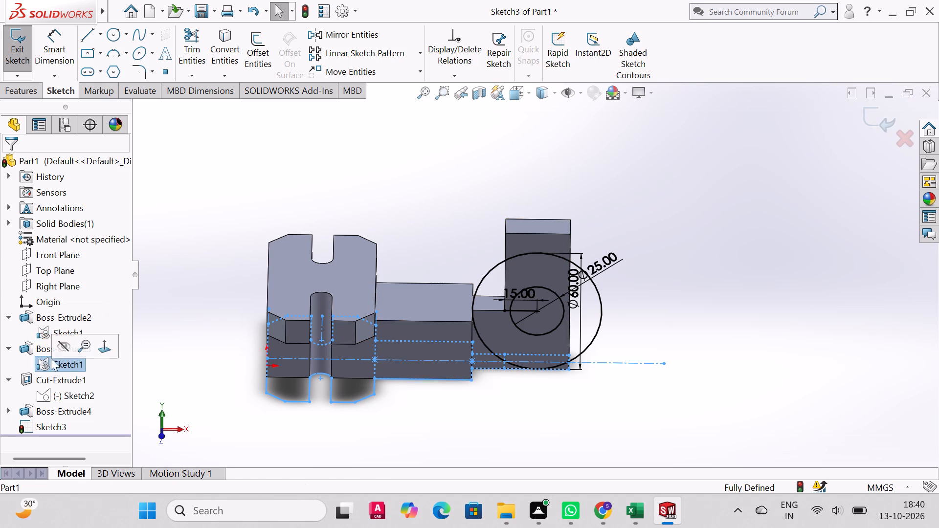
double_click(38, 366)
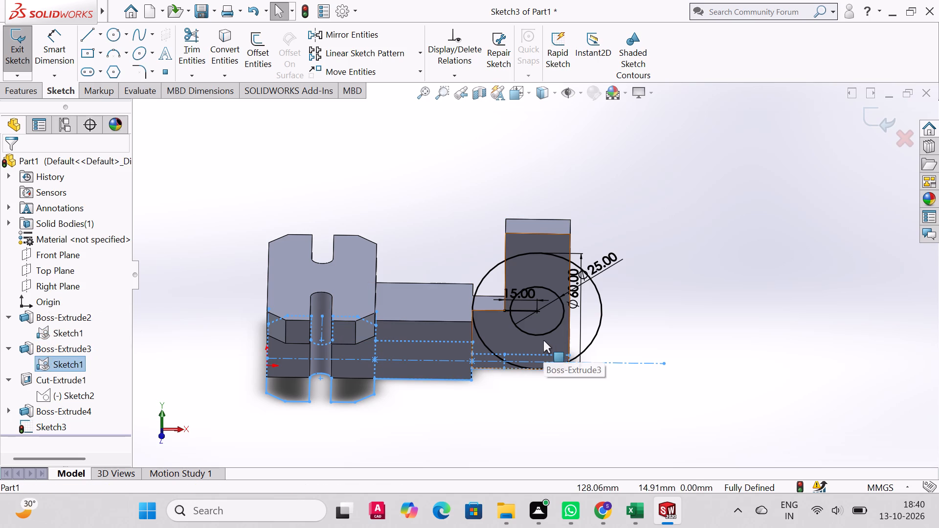
key(Escape)
key(Escape)
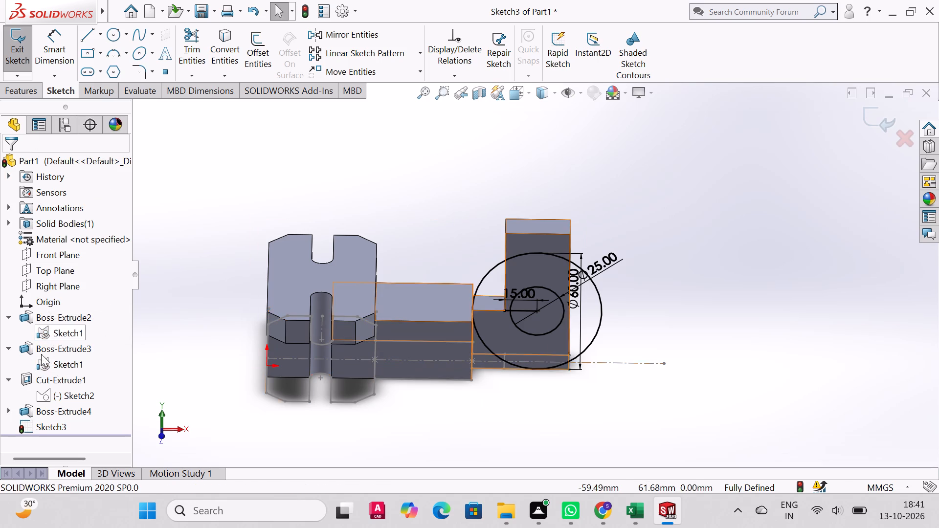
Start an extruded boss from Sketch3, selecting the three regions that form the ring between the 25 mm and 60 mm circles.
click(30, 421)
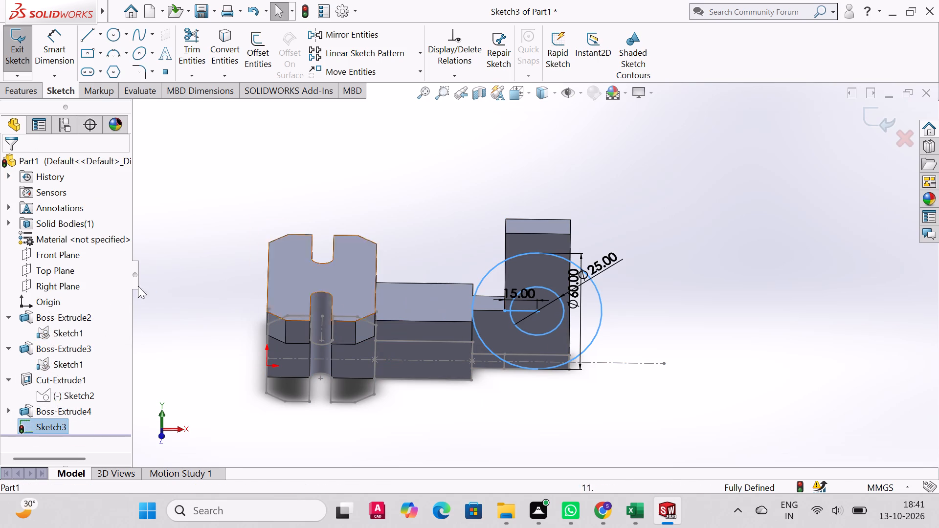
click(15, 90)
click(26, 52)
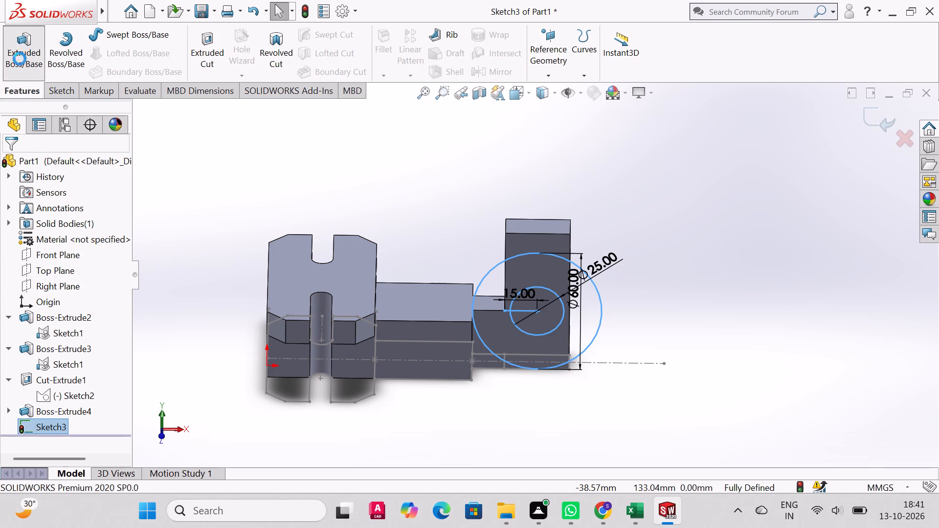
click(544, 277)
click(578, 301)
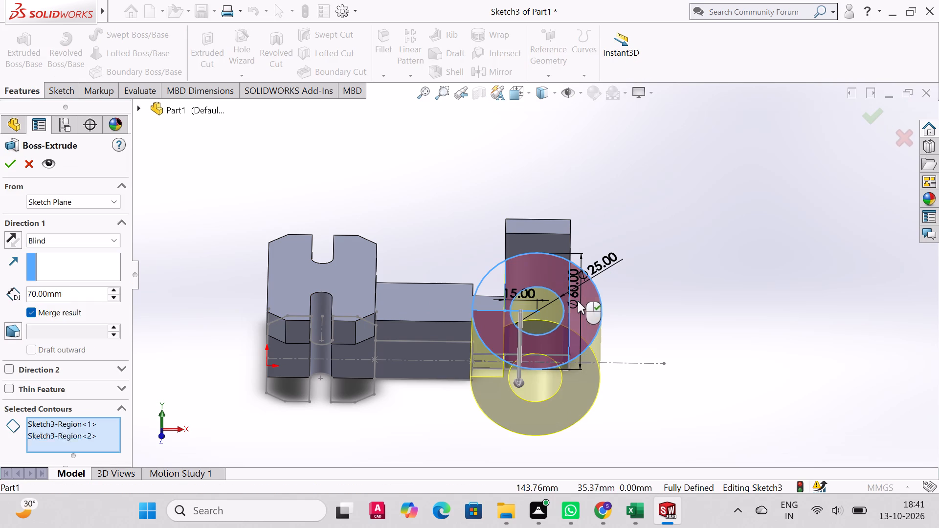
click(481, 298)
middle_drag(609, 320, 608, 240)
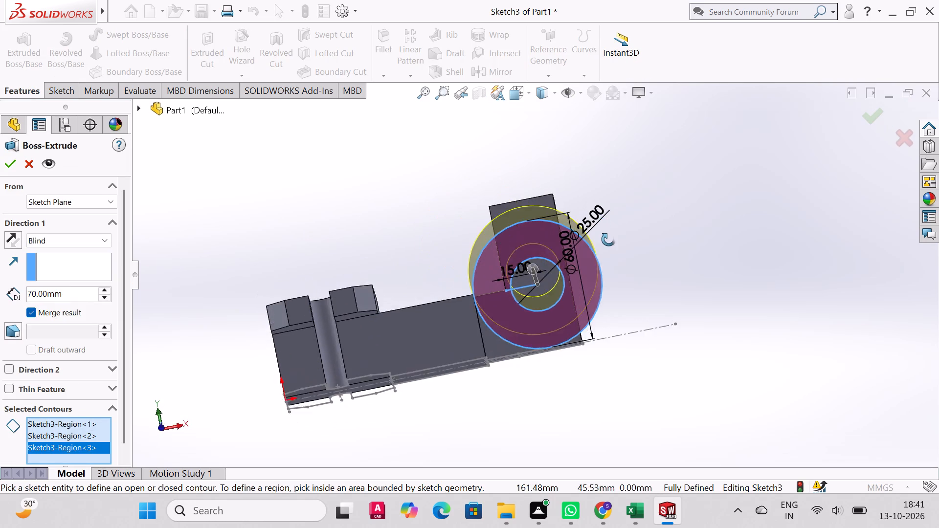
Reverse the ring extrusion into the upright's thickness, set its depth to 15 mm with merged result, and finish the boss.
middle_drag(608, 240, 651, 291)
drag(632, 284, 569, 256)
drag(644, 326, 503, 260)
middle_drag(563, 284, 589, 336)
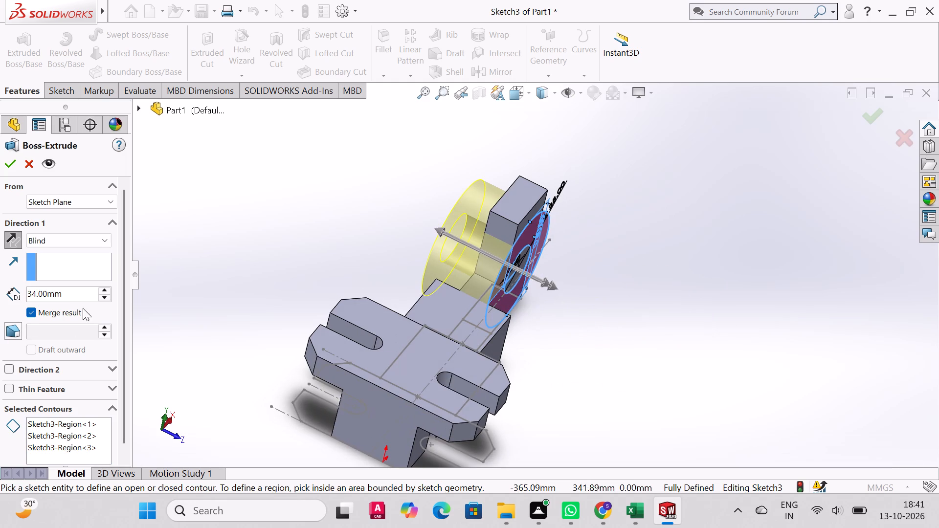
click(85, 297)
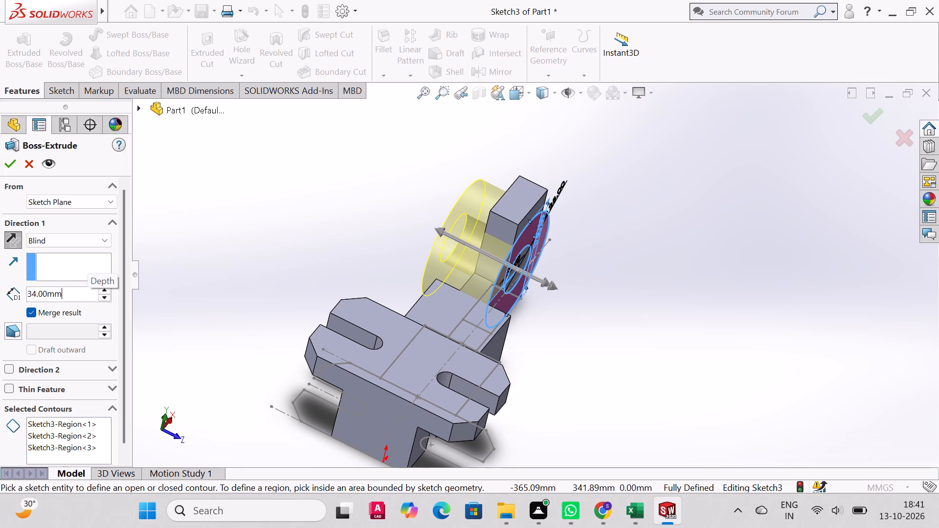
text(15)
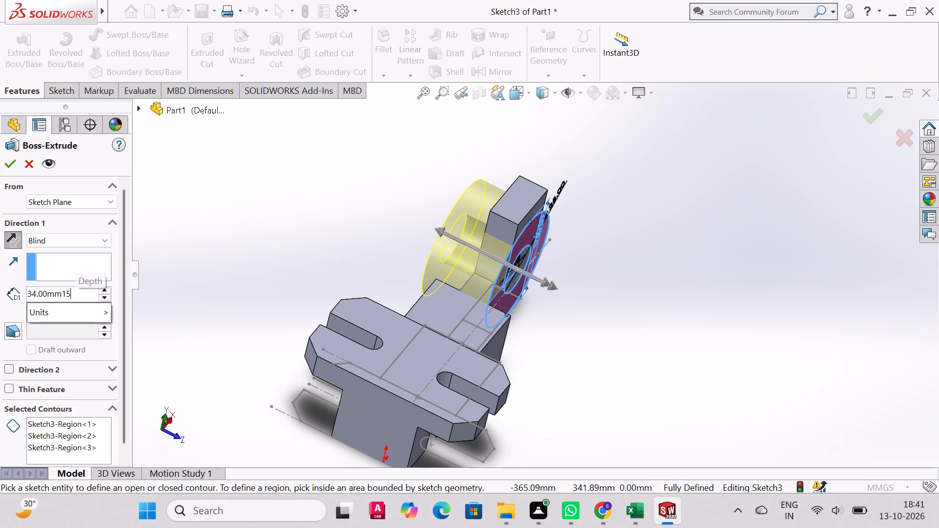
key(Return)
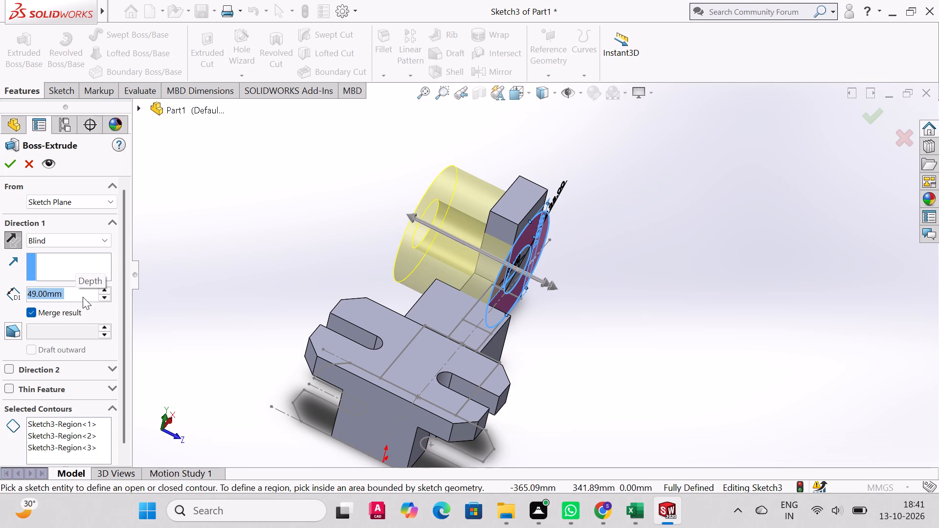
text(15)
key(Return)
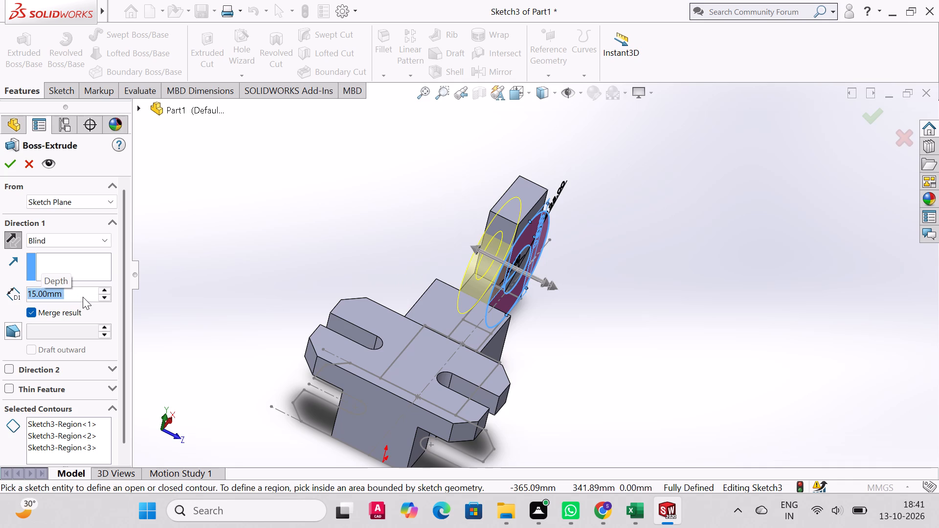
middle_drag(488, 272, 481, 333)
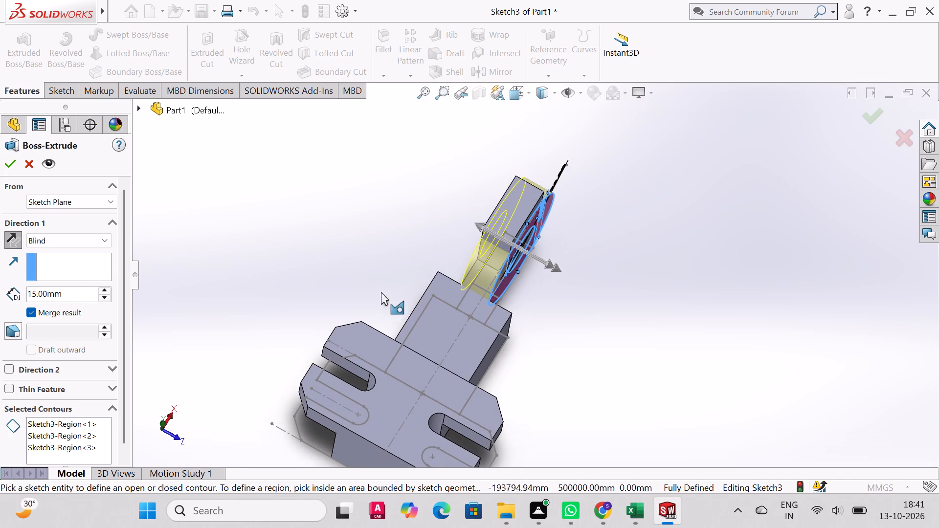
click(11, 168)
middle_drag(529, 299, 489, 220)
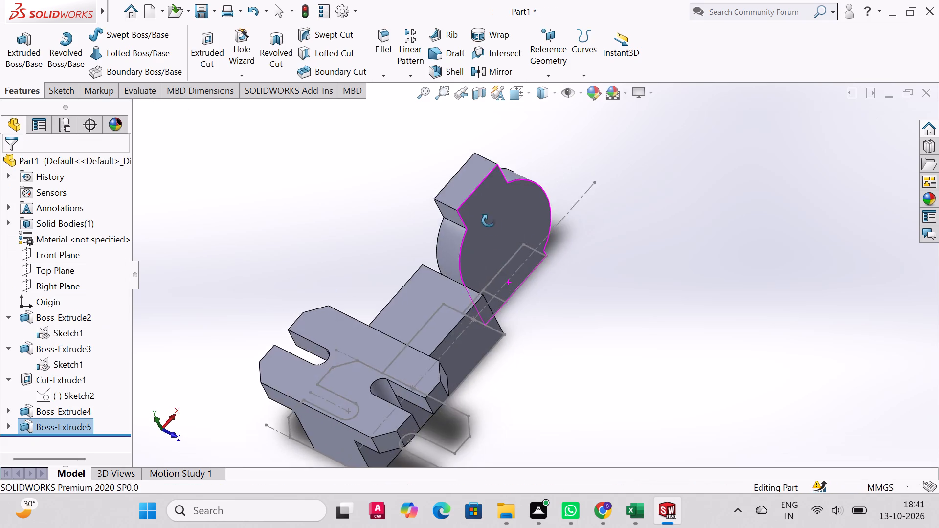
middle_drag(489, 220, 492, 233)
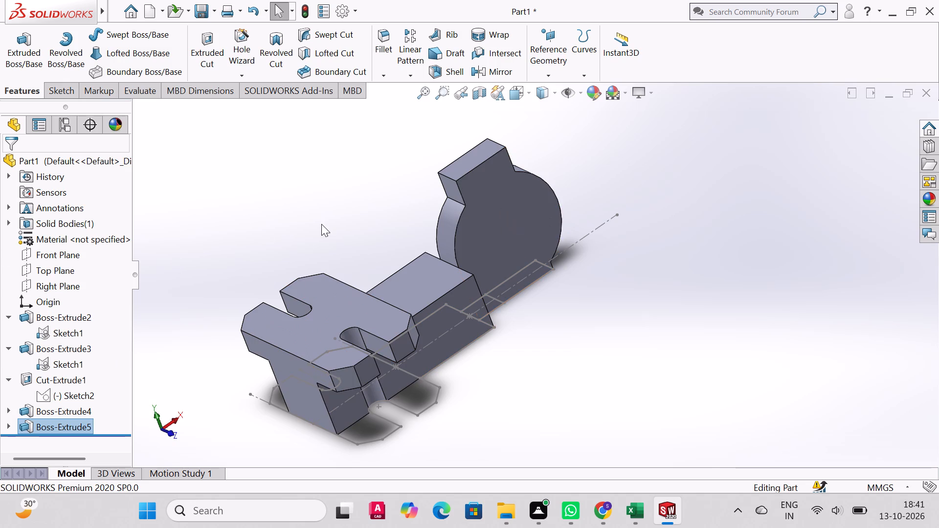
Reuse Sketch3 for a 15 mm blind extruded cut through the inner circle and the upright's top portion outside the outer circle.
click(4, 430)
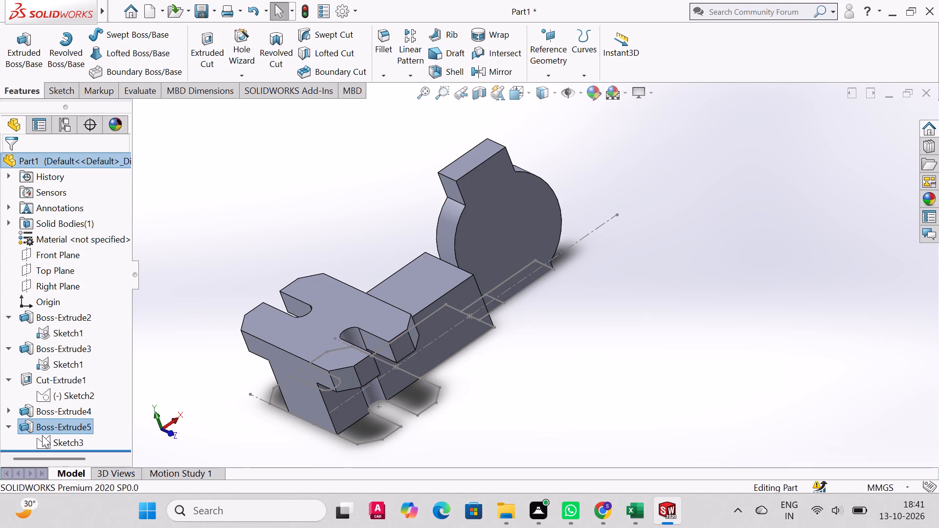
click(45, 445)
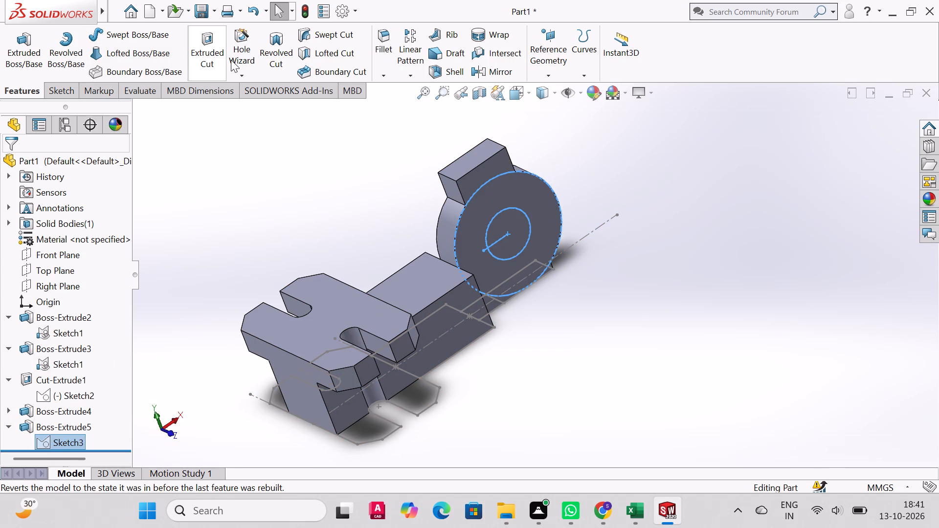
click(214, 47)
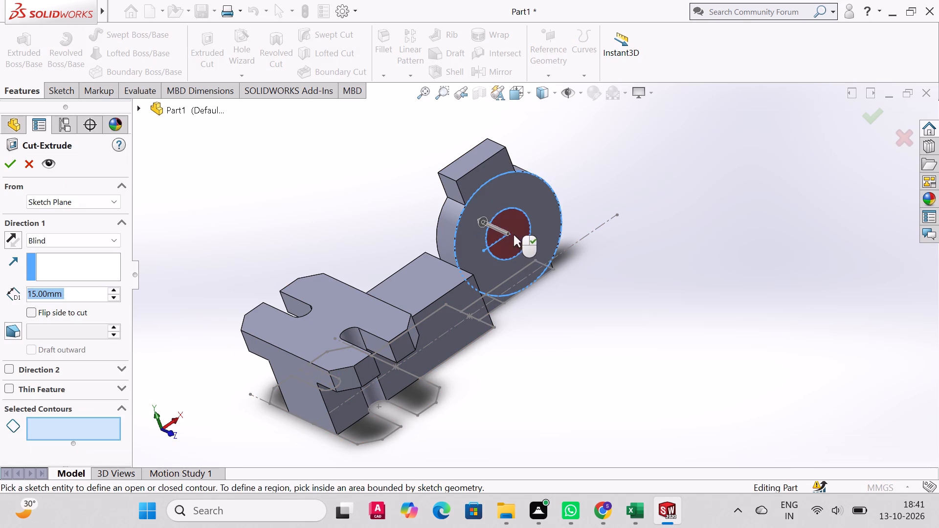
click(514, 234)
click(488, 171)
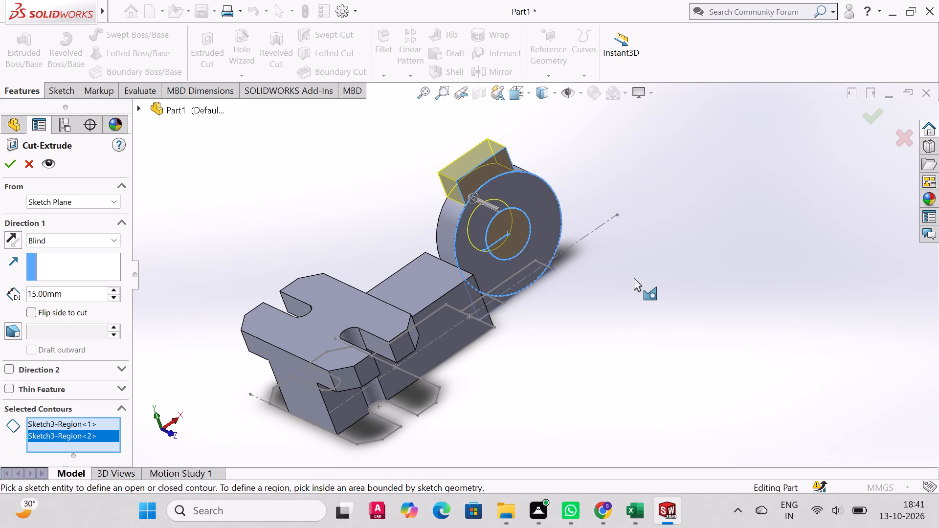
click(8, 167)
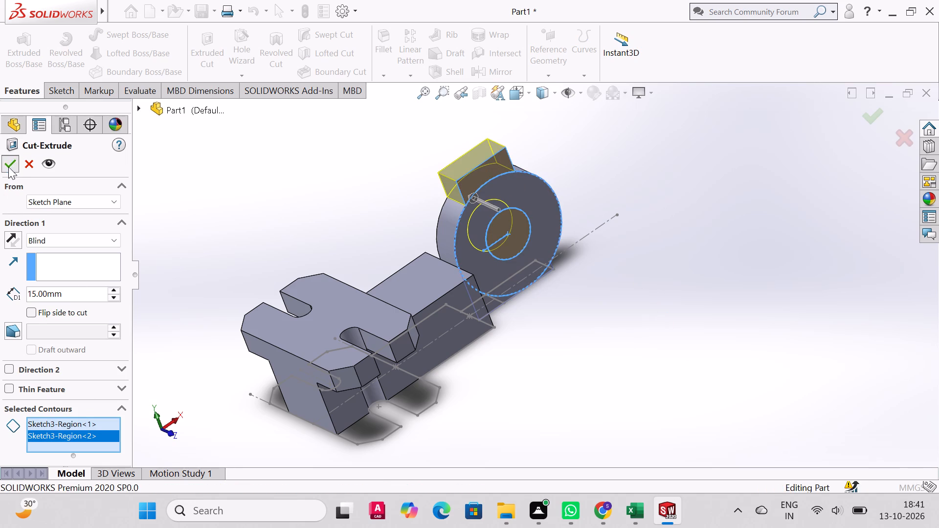
Examine the ring-shaped end, its hole and the lower corner beside the base from several angles, including the isometric view.
middle_drag(550, 377, 521, 351)
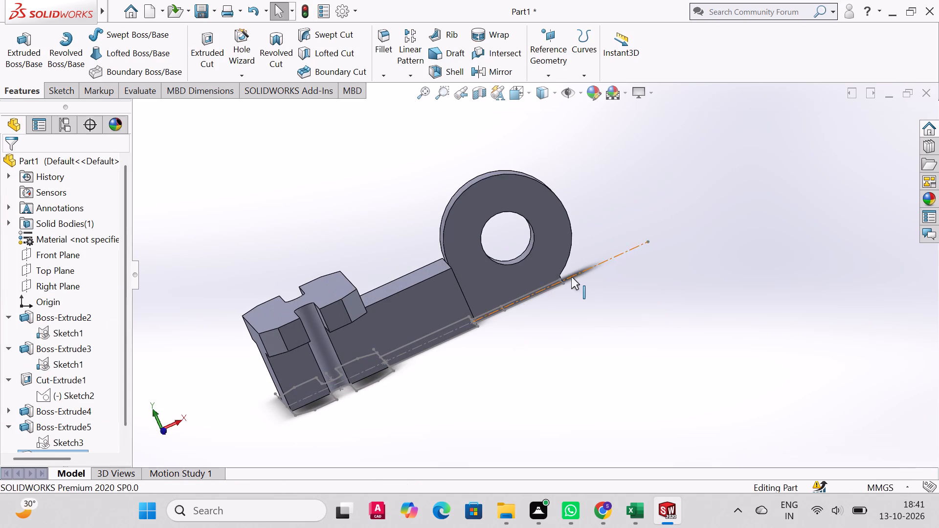
scroll(571, 277, up, 3)
scroll(571, 277, down, 10)
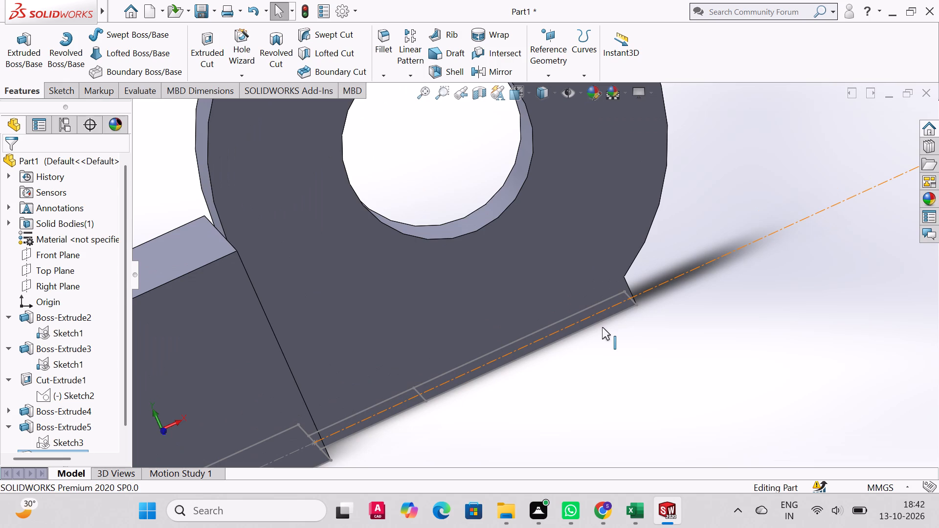
scroll(637, 299, down, 4)
scroll(400, 371, up, 8)
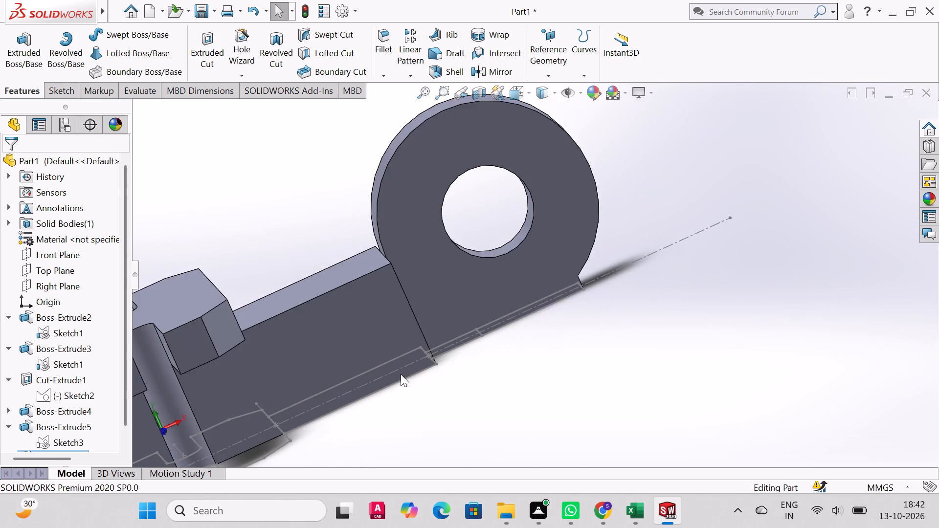
scroll(426, 371, up, 4)
middle_drag(497, 374, 535, 430)
scroll(511, 385, up, 1)
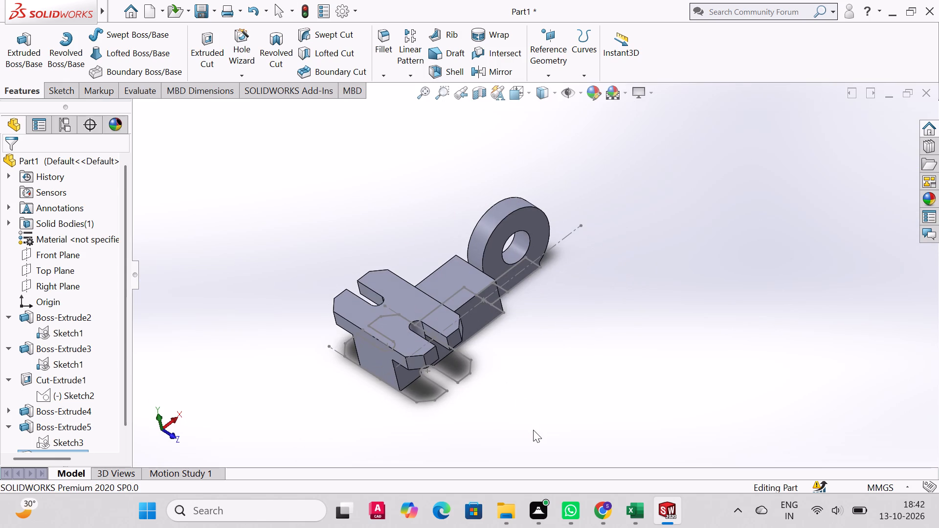
key(ctrl+7)
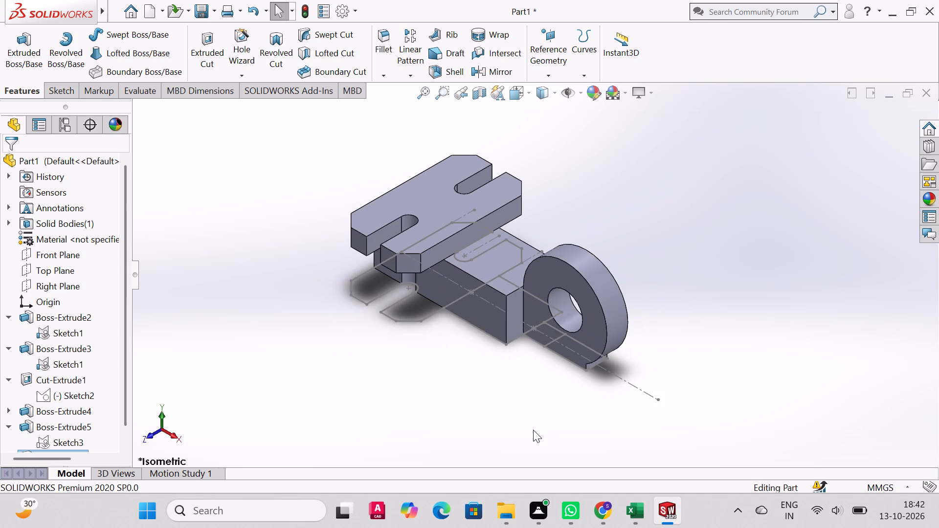
scroll(644, 383, up, 4)
scroll(642, 381, down, 10)
middle_drag(663, 410, 672, 238)
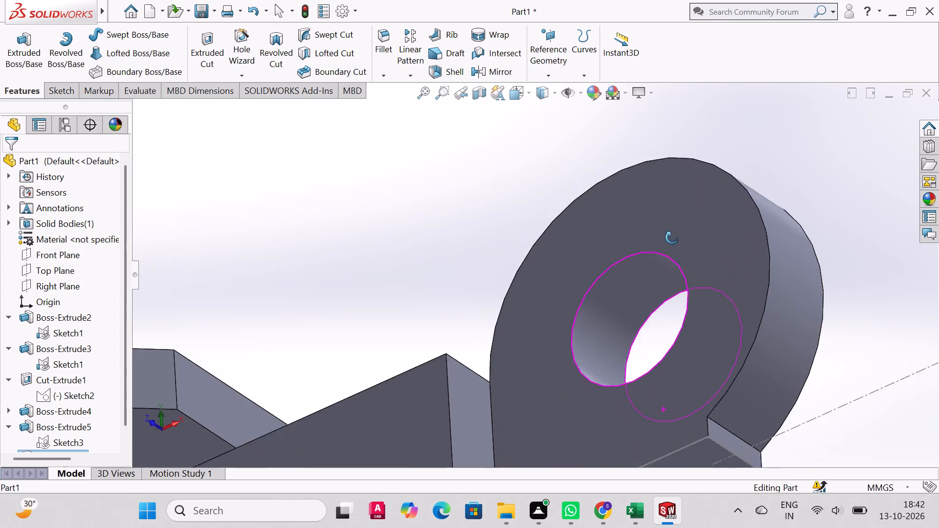
middle_drag(672, 238, 731, 308)
scroll(729, 321, up, 1)
scroll(729, 327, down, 2)
scroll(731, 412, up, 5)
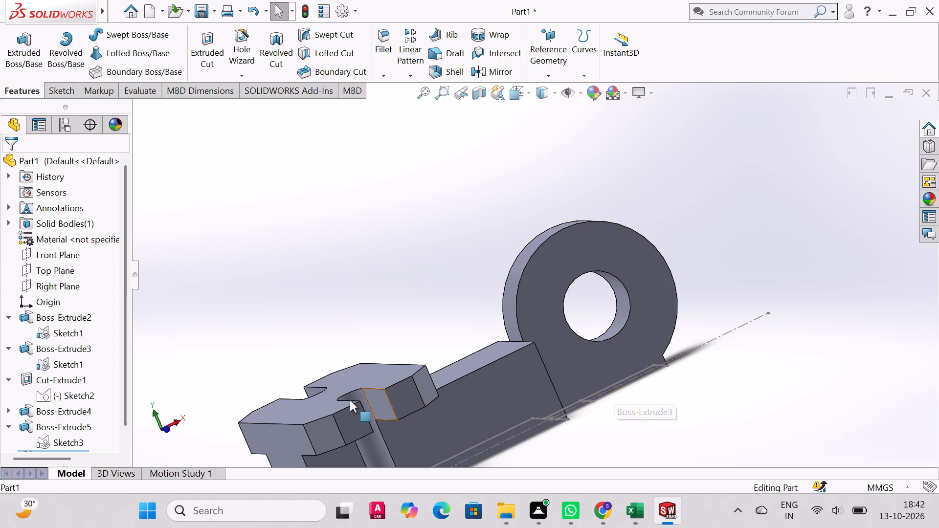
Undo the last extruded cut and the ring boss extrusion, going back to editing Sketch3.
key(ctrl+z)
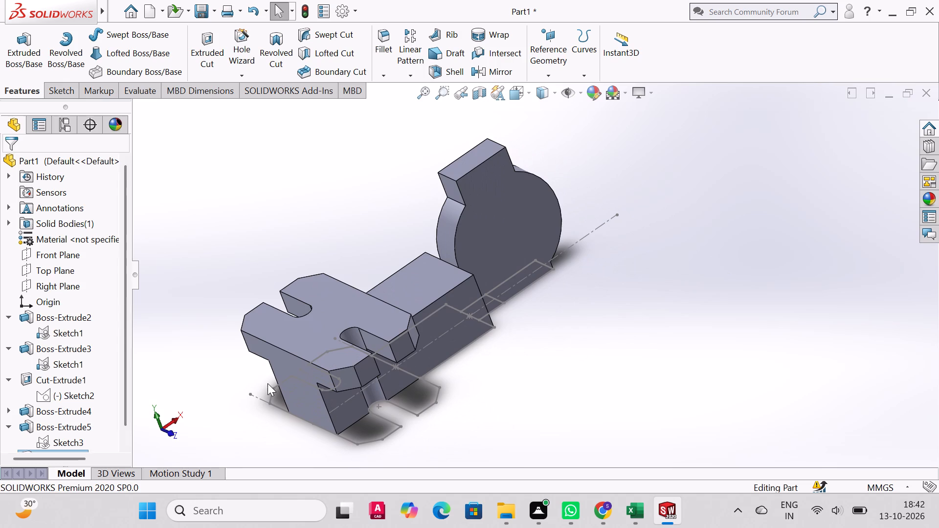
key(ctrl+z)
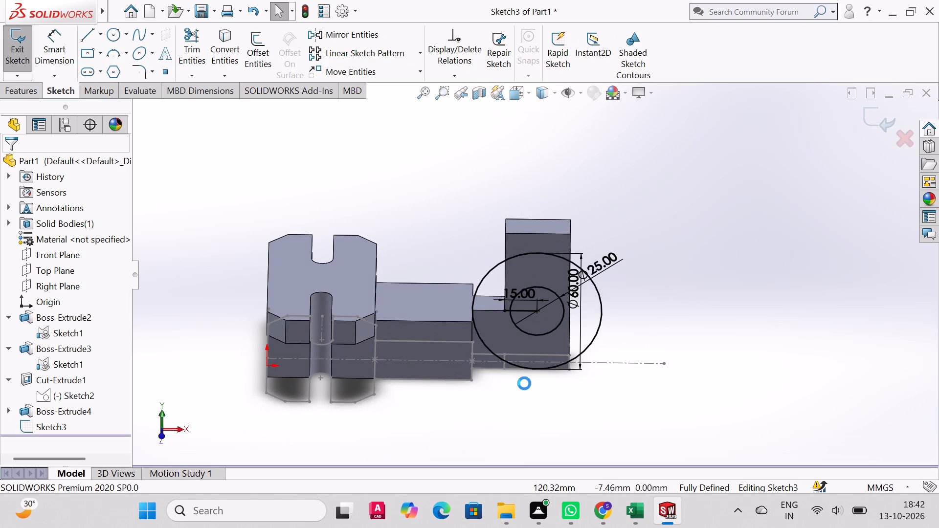
Examine where the Sketch3 circles cross the upright and its lower outer corner from several angles.
scroll(546, 365, up, 4)
scroll(549, 360, down, 6)
middle_drag(564, 414, 563, 324)
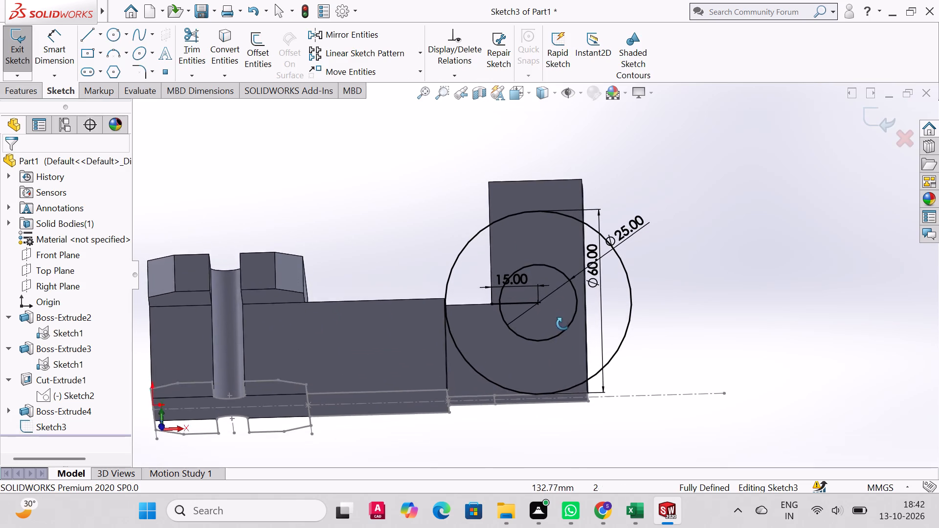
middle_drag(563, 324, 564, 373)
scroll(550, 406, up, 3)
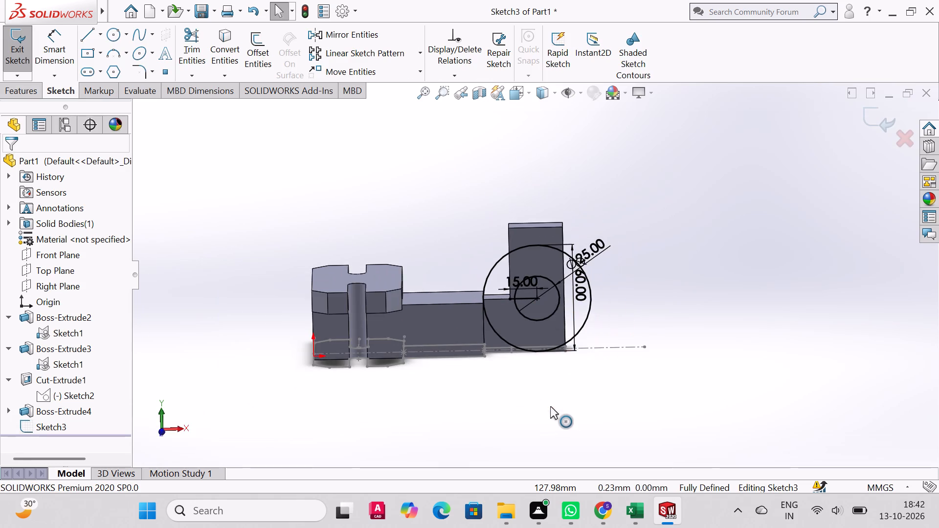
scroll(550, 406, down, 6)
middle_drag(577, 340, 594, 402)
scroll(593, 403, up, 1)
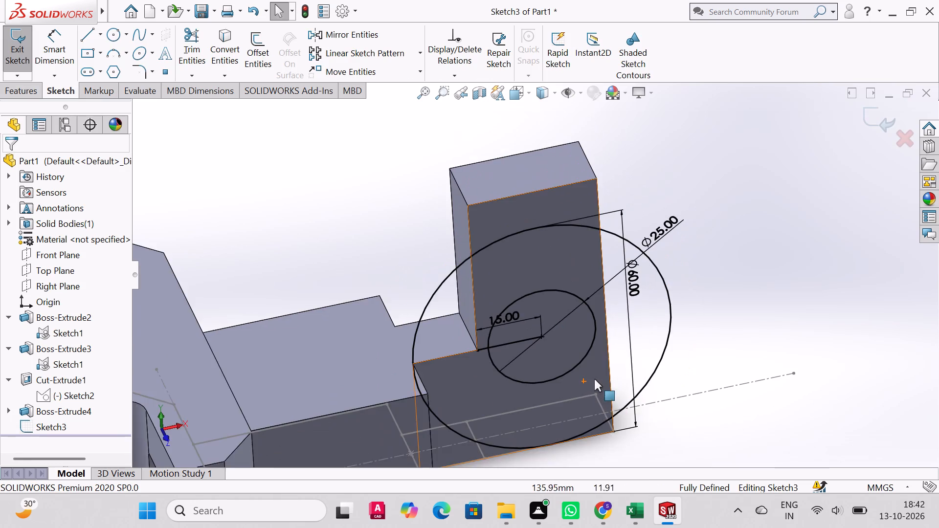
scroll(593, 366, up, 3)
middle_drag(586, 353, 553, 293)
scroll(594, 343, up, 3)
scroll(594, 343, down, 5)
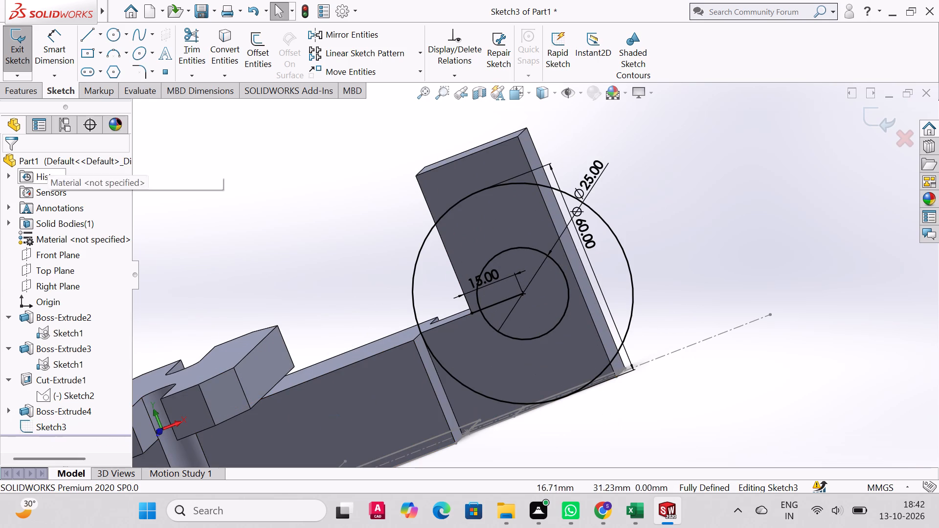
Cut-extrude Sketch3 15 mm blind, removing the lower corner outside the outer circle, the 25 mm inner circle, and the upright's top portion.
click(14, 95)
click(208, 43)
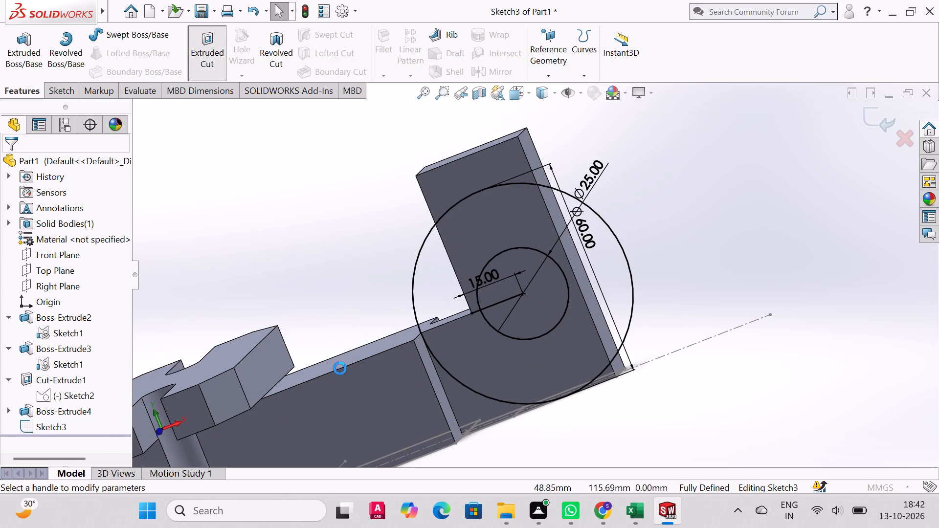
scroll(612, 373, up, 4)
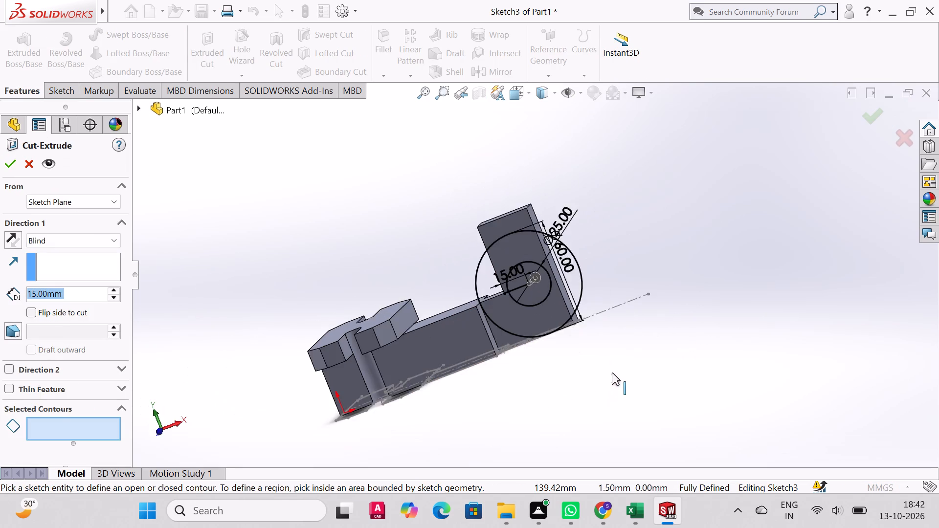
scroll(612, 373, down, 6)
click(643, 414)
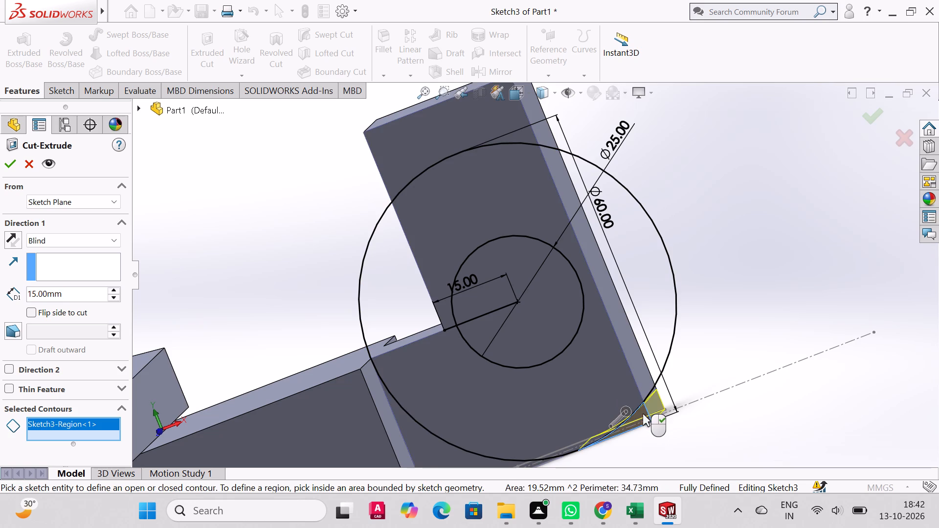
click(523, 325)
click(428, 130)
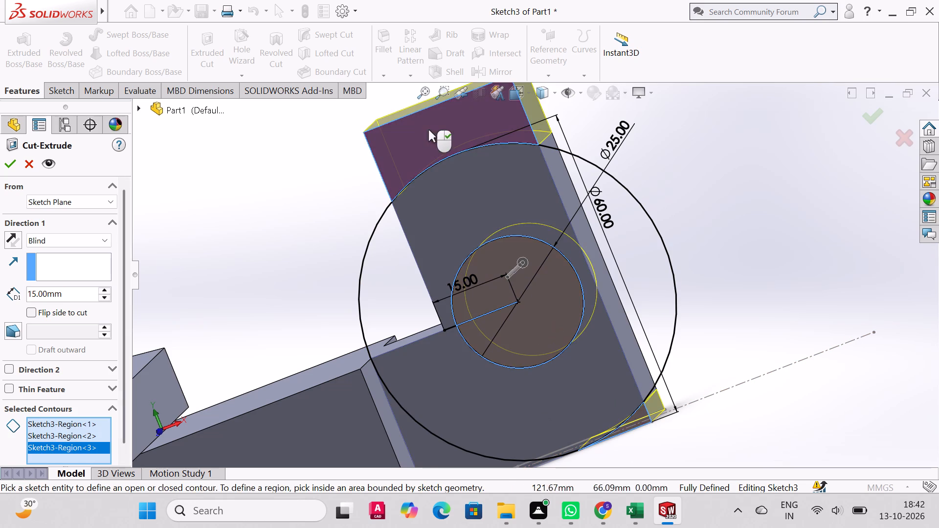
click(13, 168)
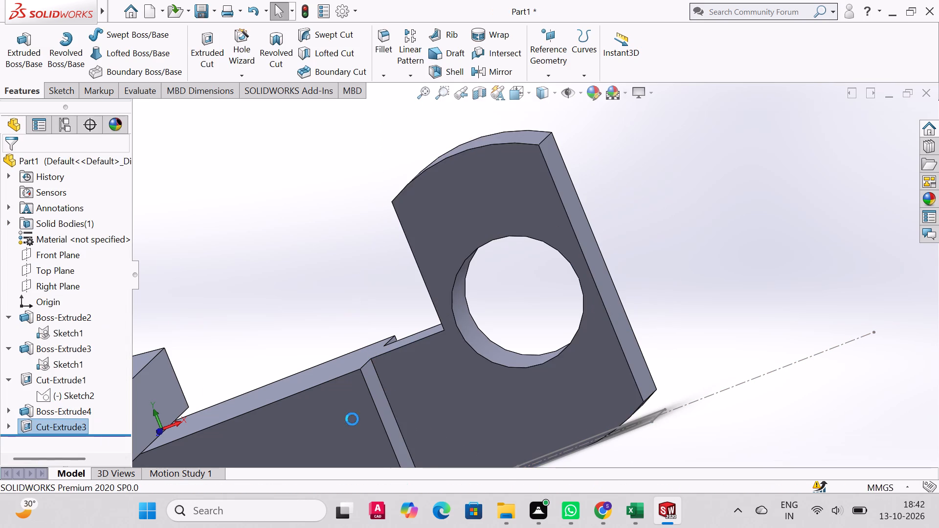
Boss-extrude the two Sketch3 outer-circle regions on either side of the upright 15 mm blind, reversed into the upright's thickness, with merge result.
middle_drag(613, 343, 593, 365)
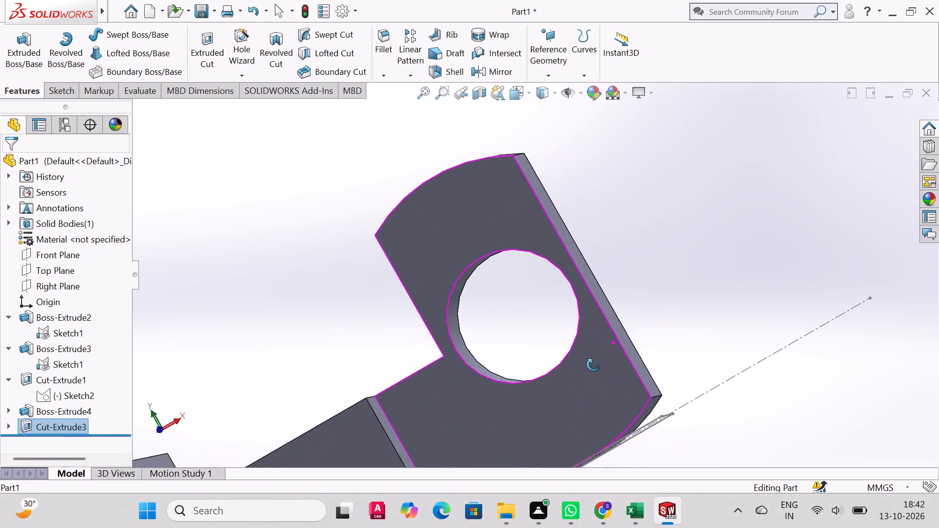
middle_drag(593, 365, 586, 401)
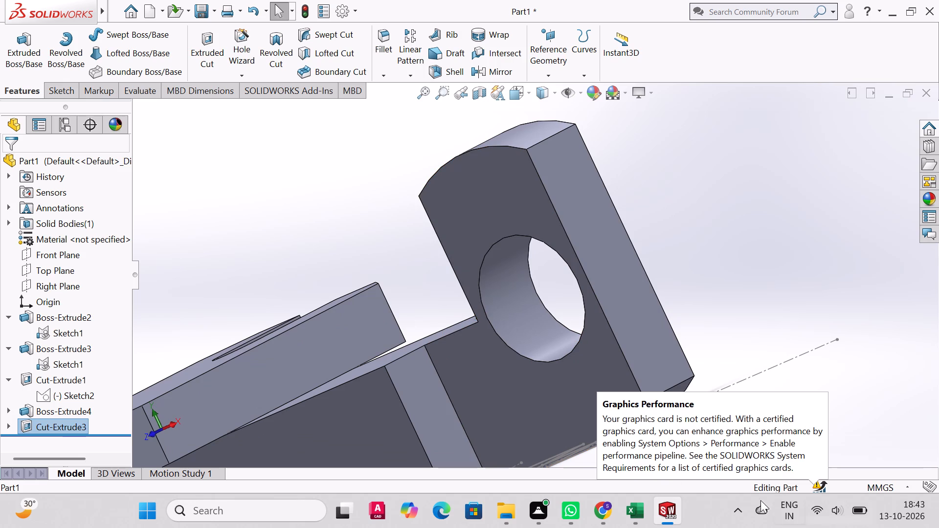
middle_drag(664, 359, 692, 330)
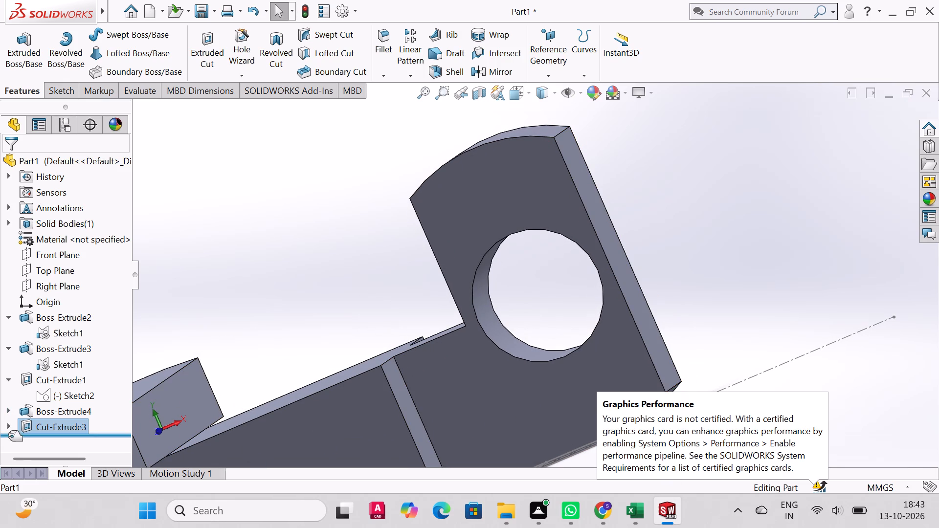
click(5, 411)
click(42, 427)
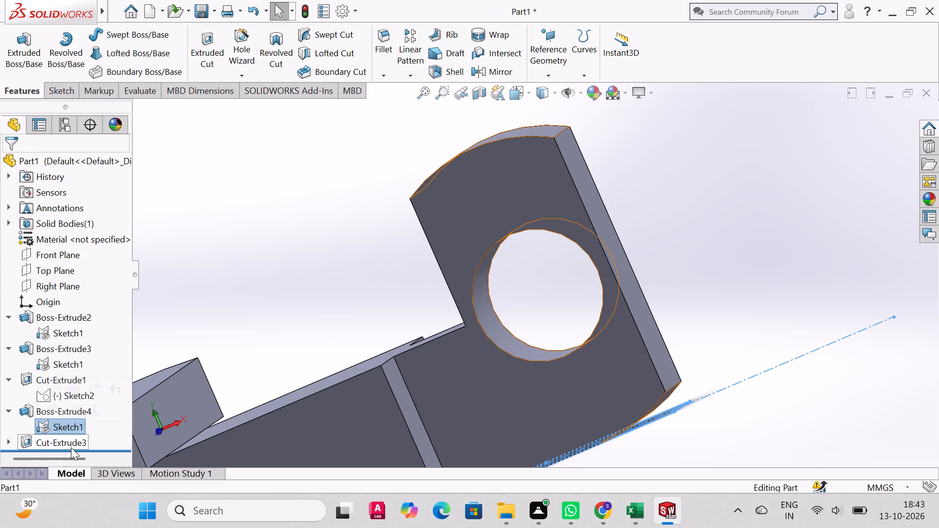
click(4, 442)
click(52, 439)
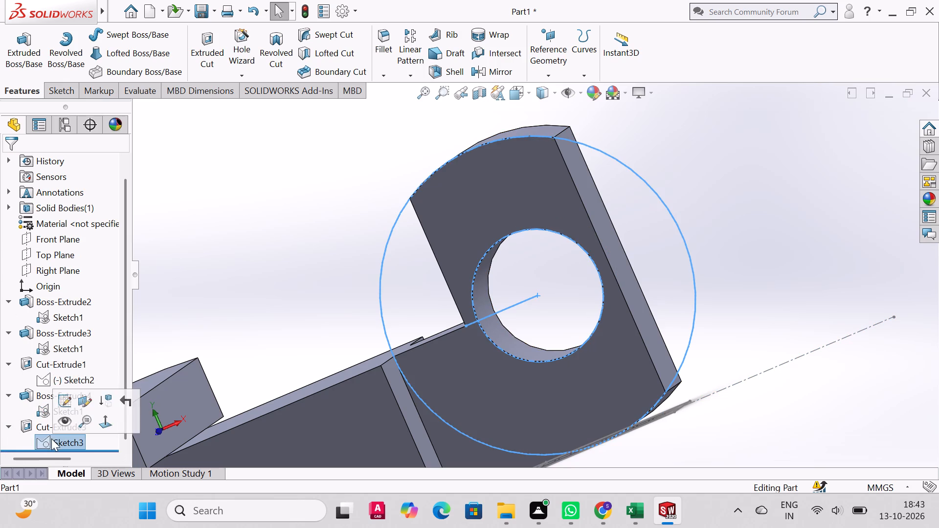
click(29, 42)
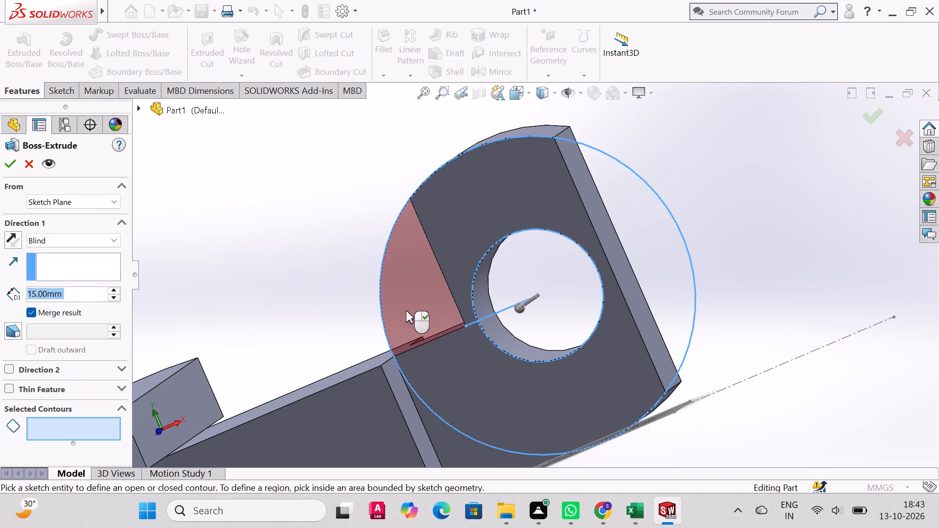
click(412, 308)
click(674, 269)
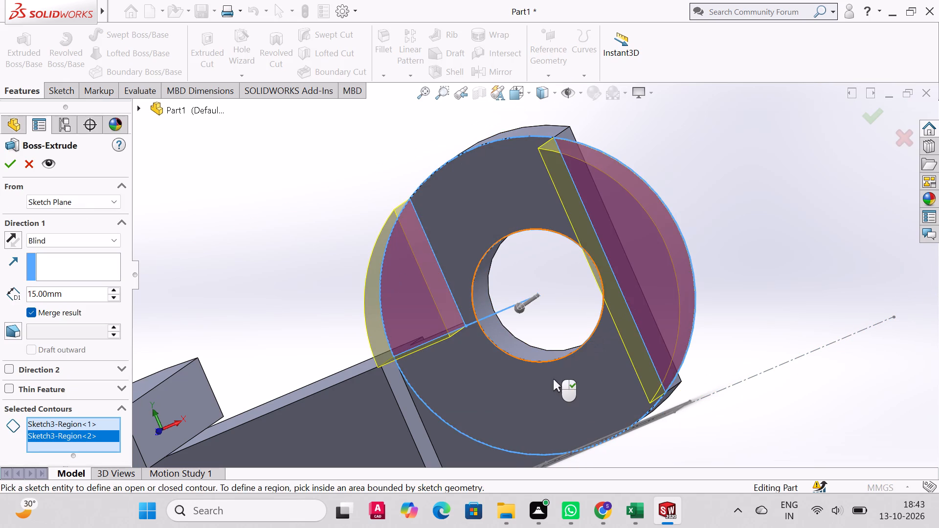
middle_drag(664, 262, 713, 317)
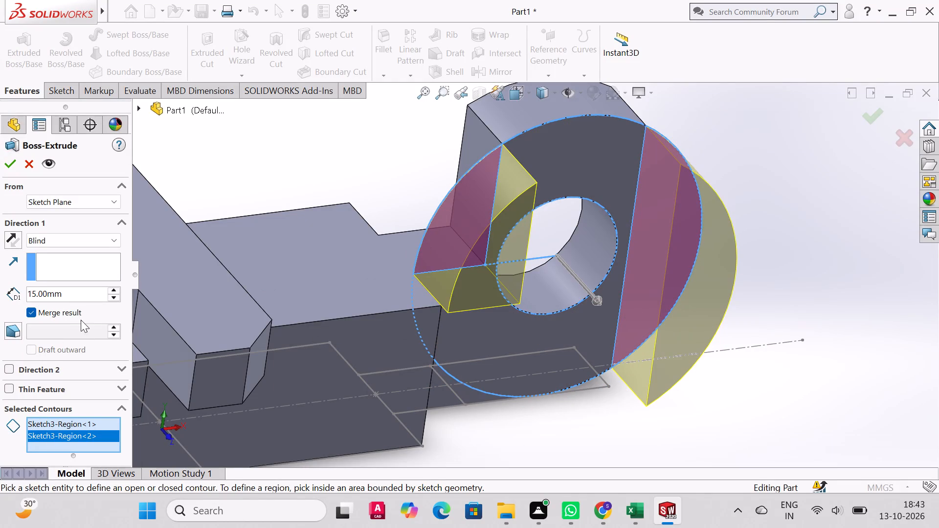
drag(599, 300, 550, 238)
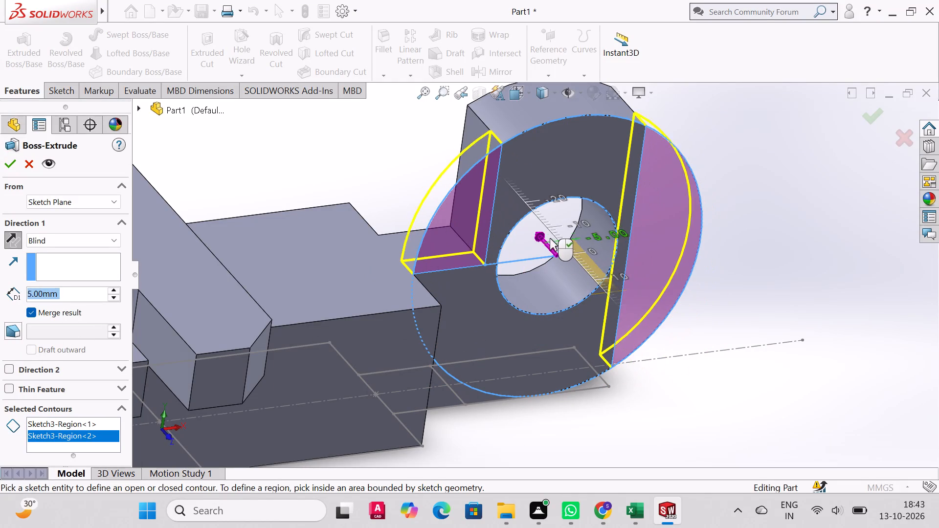
drag(550, 238, 537, 212)
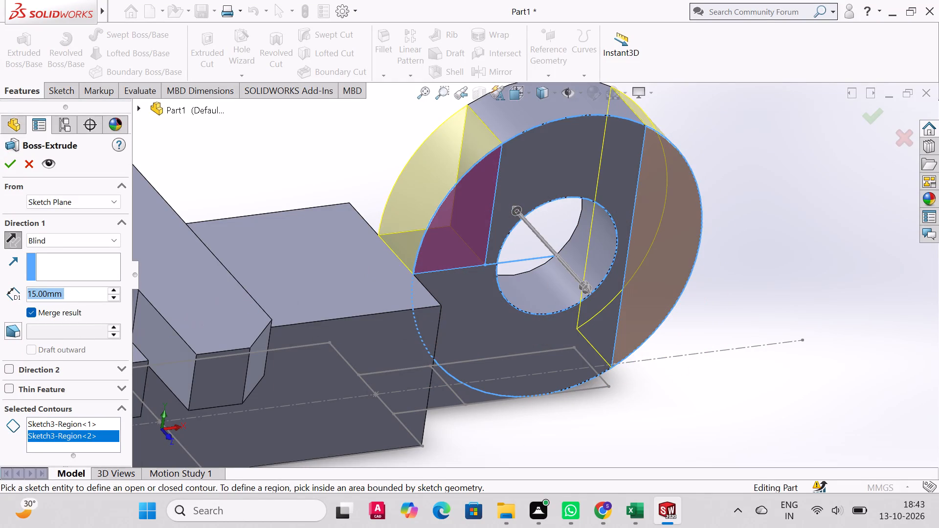
click(7, 168)
Apply a dark yellow colour (red 192, green 192) to the slotted top block.
middle_drag(574, 422, 529, 296)
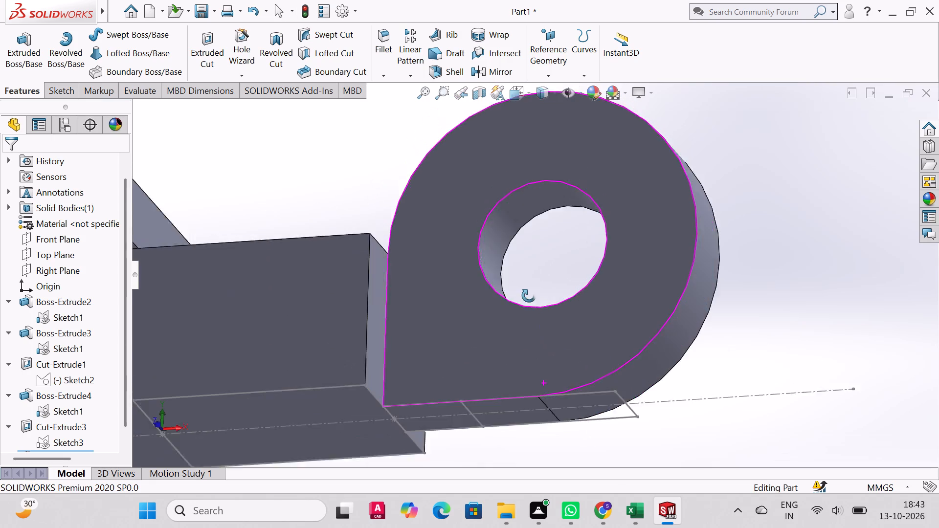
middle_drag(529, 296, 559, 395)
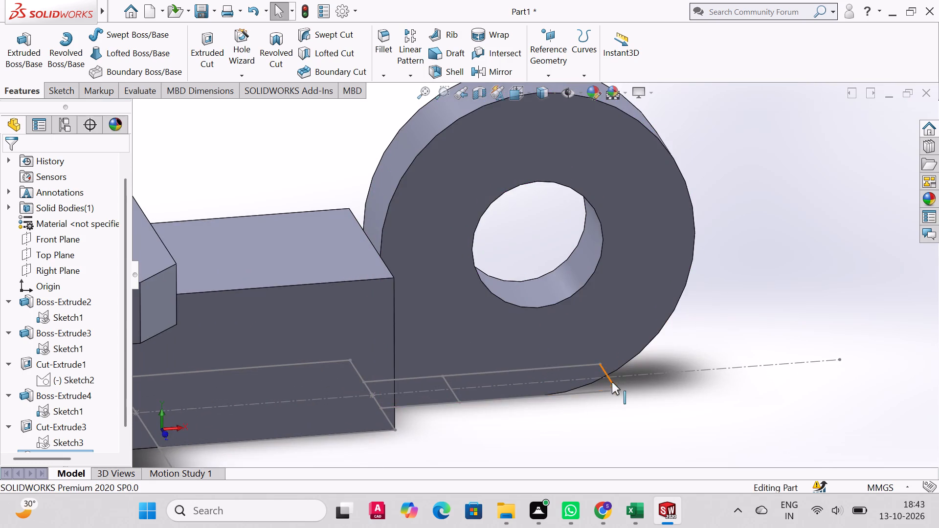
scroll(610, 371, up, 6)
middle_drag(543, 365, 545, 370)
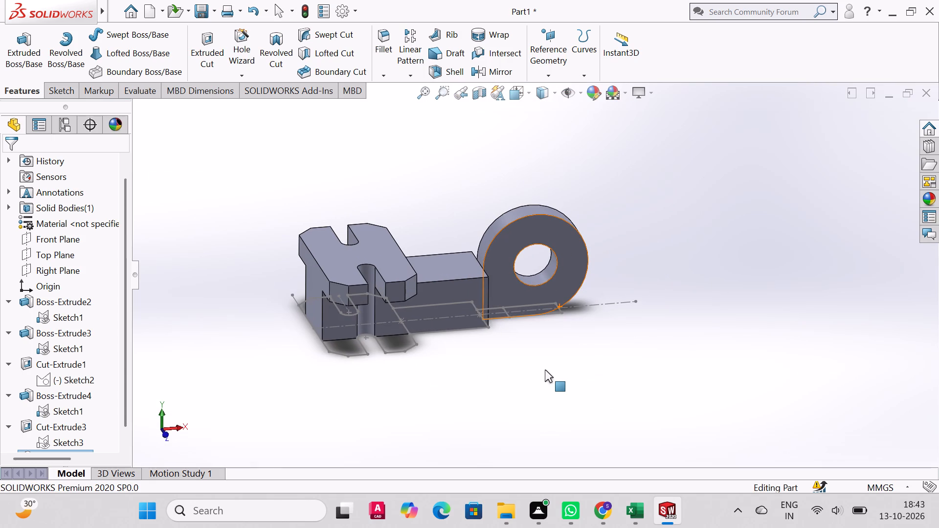
key(ctrl+7)
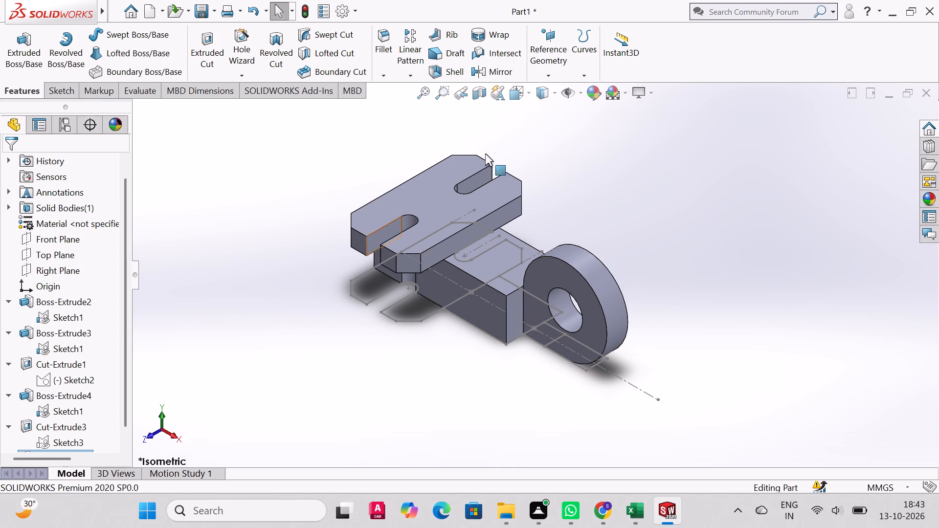
click(594, 89)
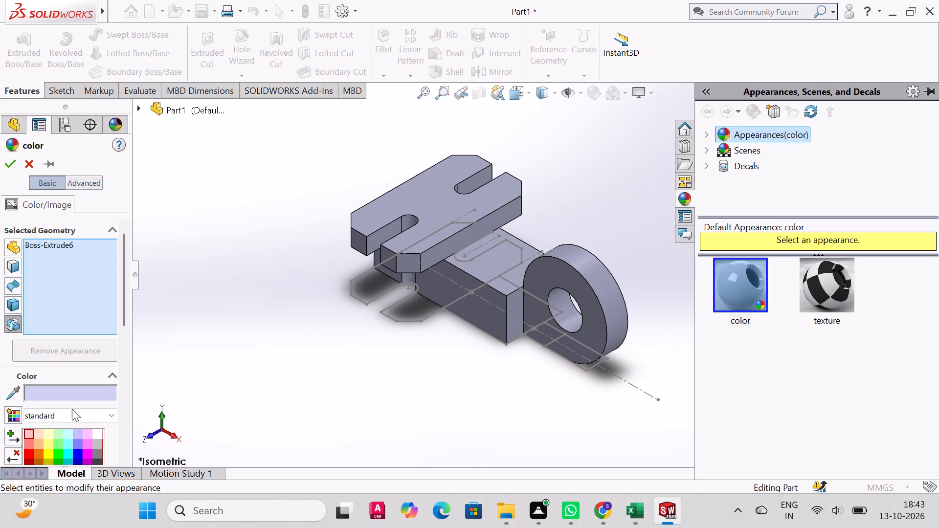
click(46, 460)
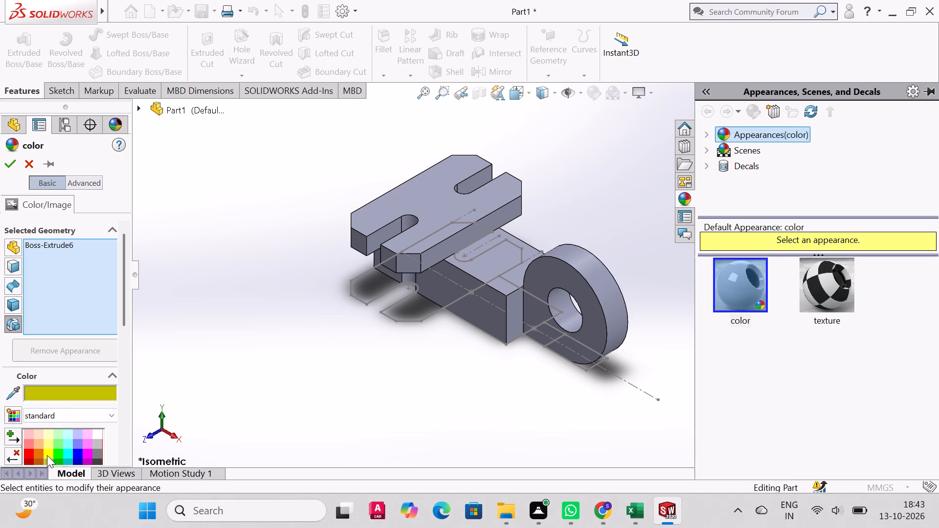
scroll(51, 401, down, 2)
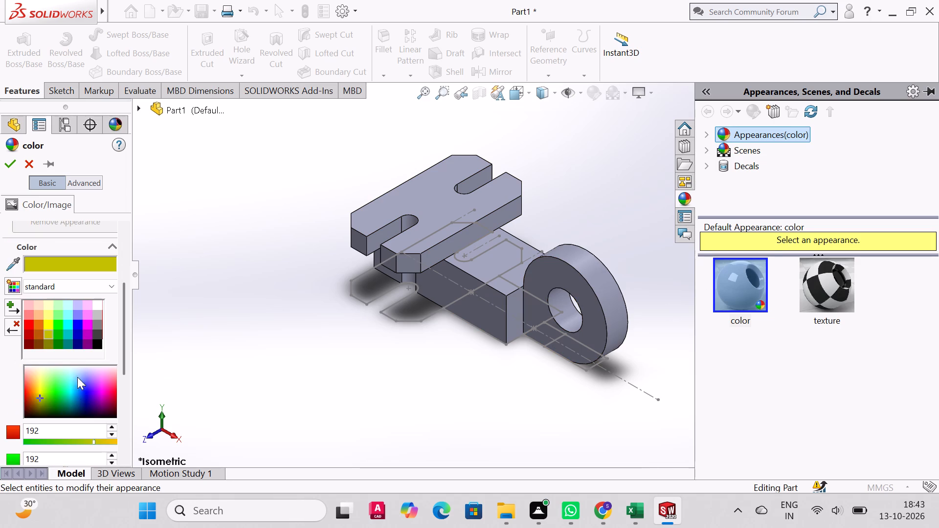
click(49, 333)
click(45, 333)
click(739, 292)
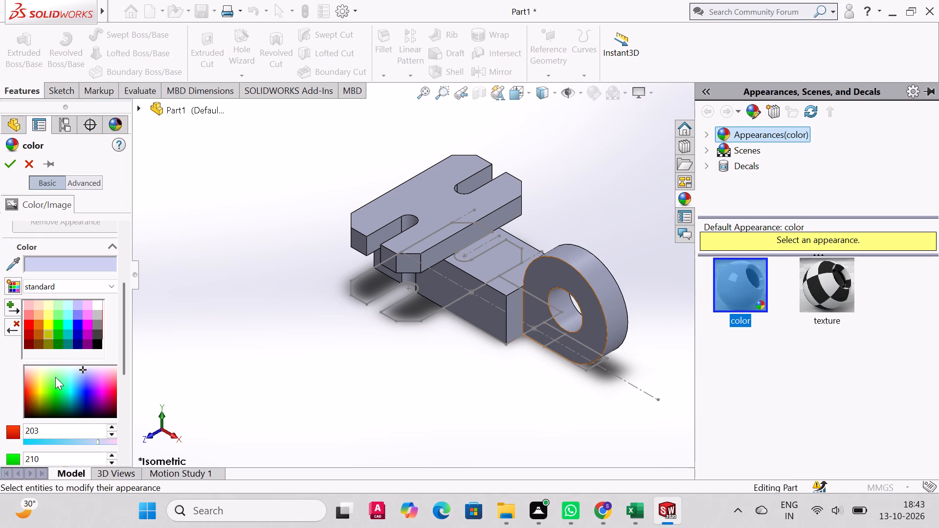
click(46, 332)
drag(46, 332, 296, 286)
click(430, 241)
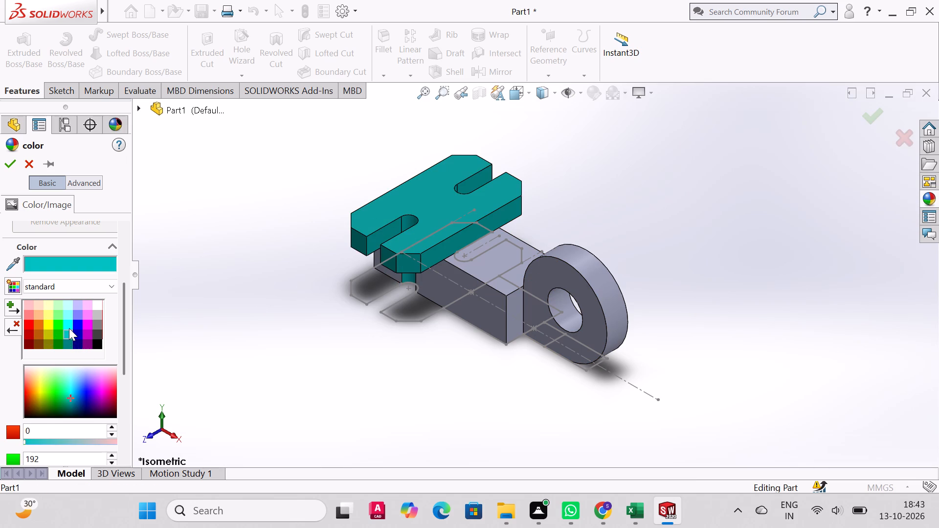
click(46, 332)
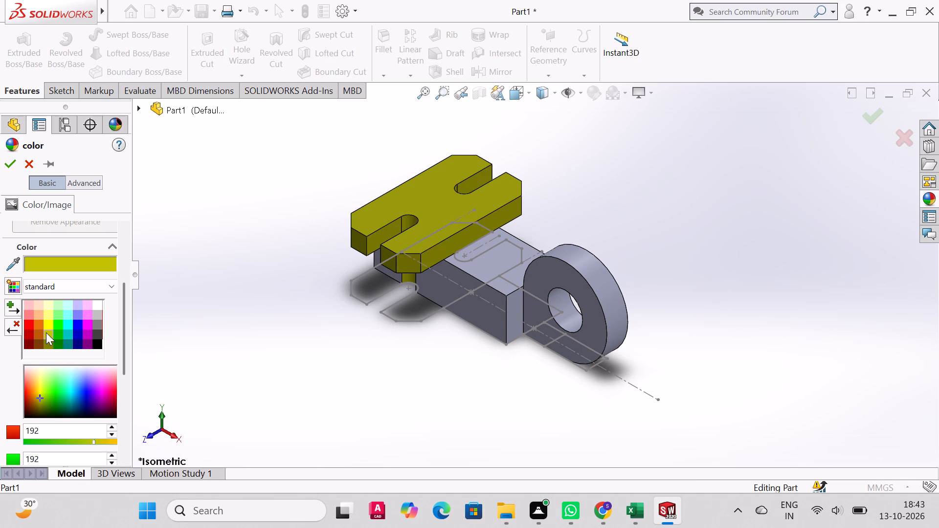
Extend the dark yellow colour to the stepped extension and the ring boss so the whole part is coloured.
click(457, 278)
click(497, 264)
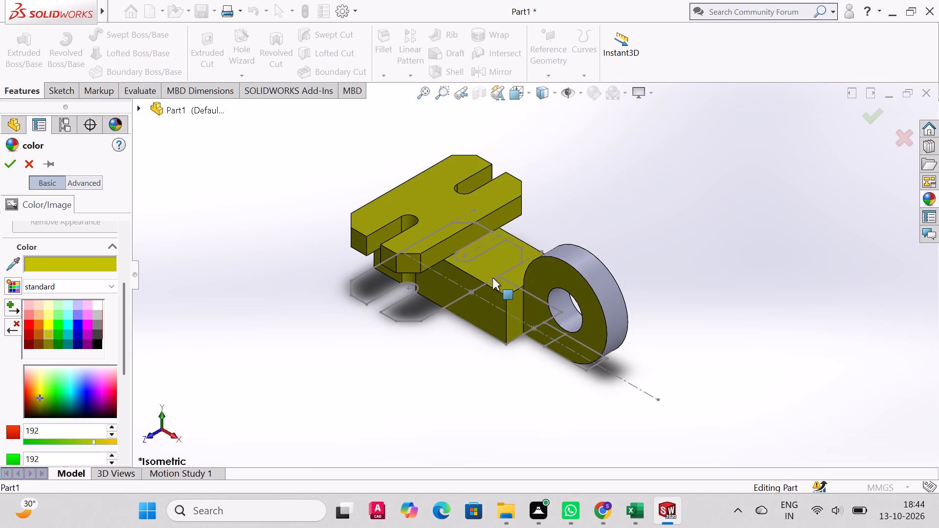
click(537, 303)
click(588, 268)
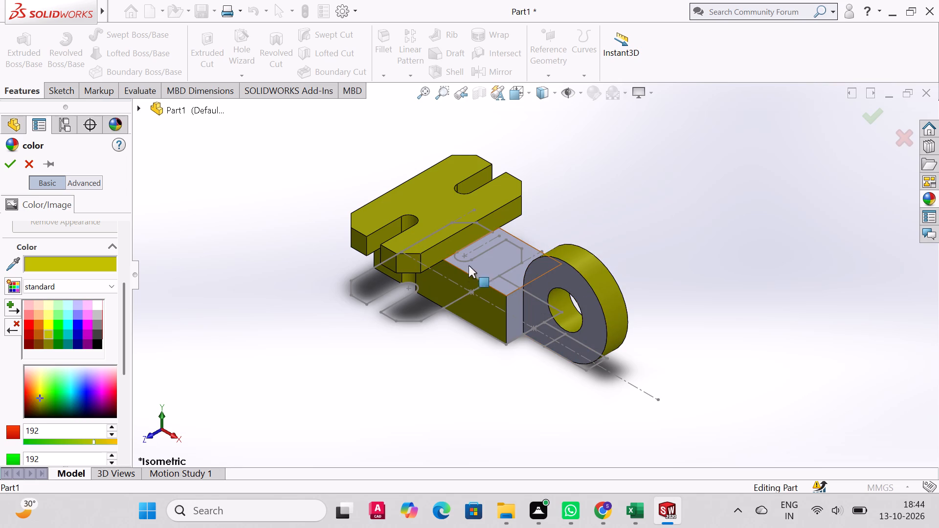
click(484, 260)
middle_drag(615, 291, 500, 346)
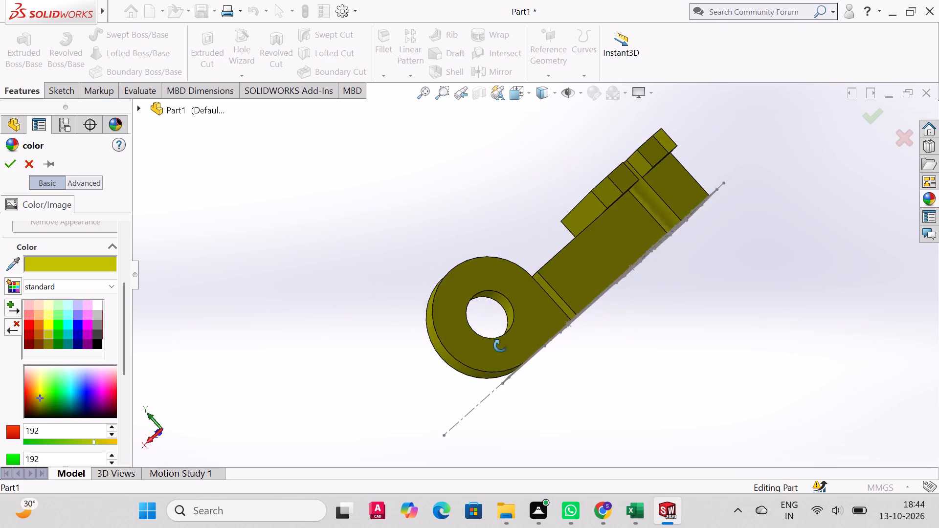
middle_drag(500, 346, 661, 419)
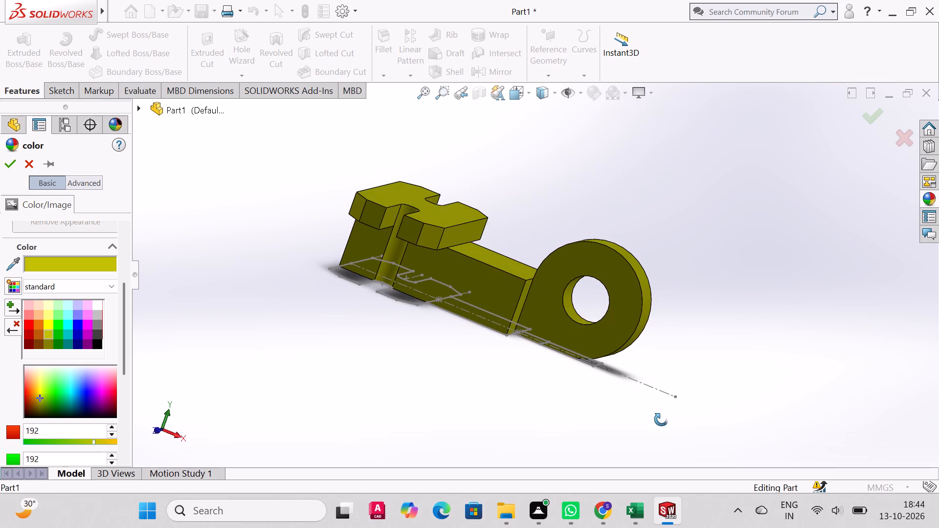
middle_drag(661, 419, 664, 419)
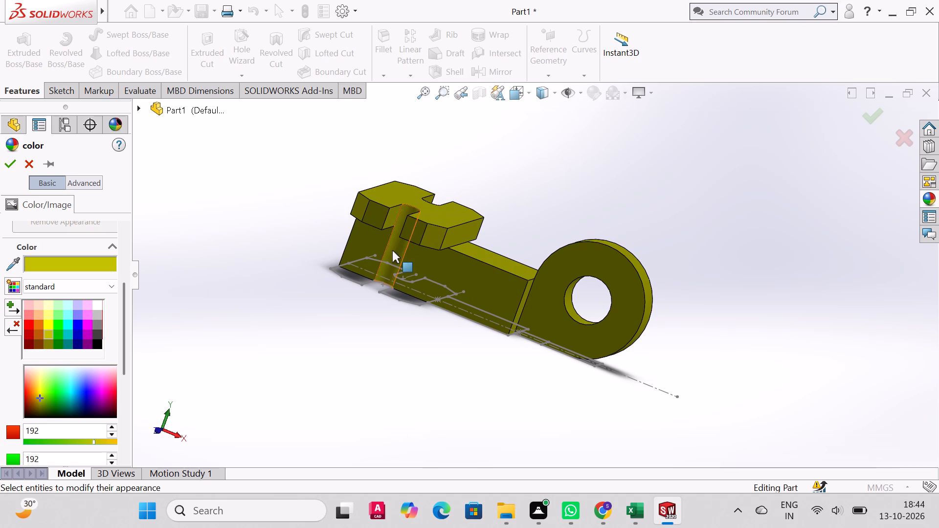
click(12, 167)
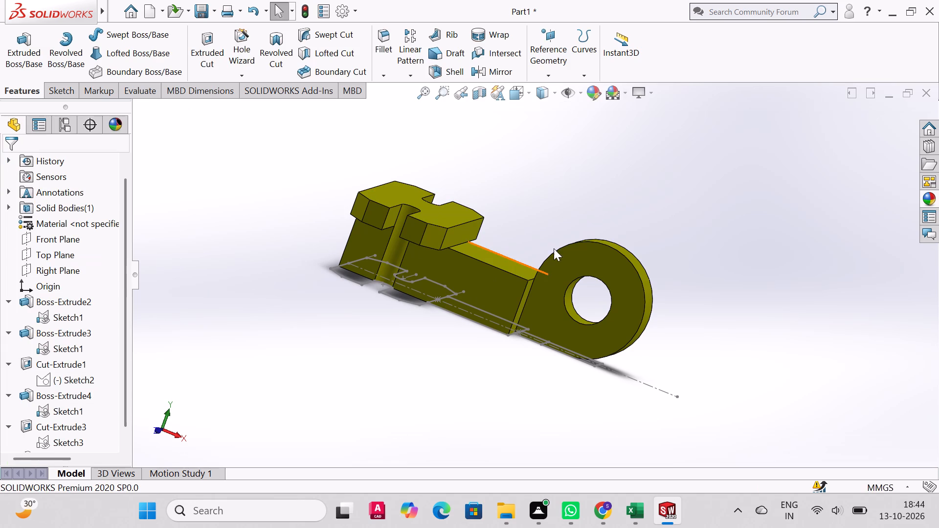
Cycle through the available background scenes and apply the light grey room with walls and floor.
click(614, 94)
middle_drag(434, 287, 447, 326)
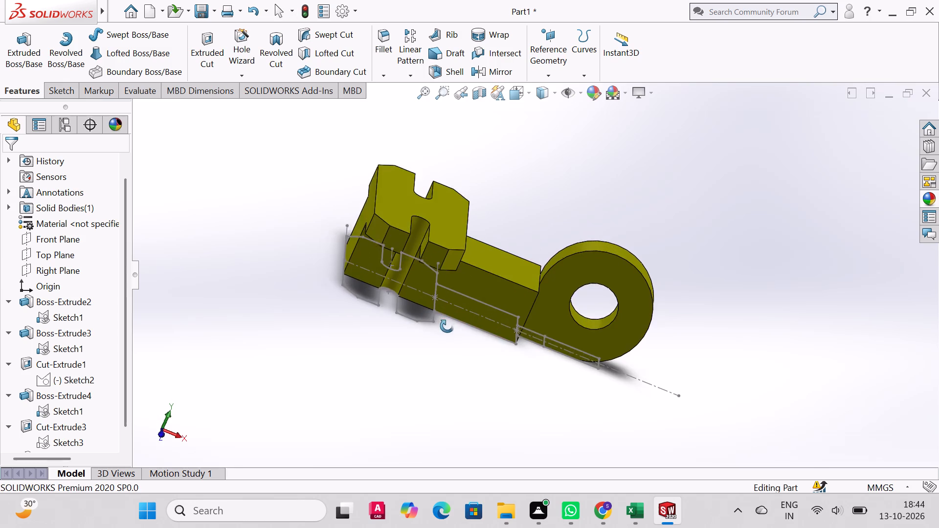
middle_drag(447, 326, 431, 313)
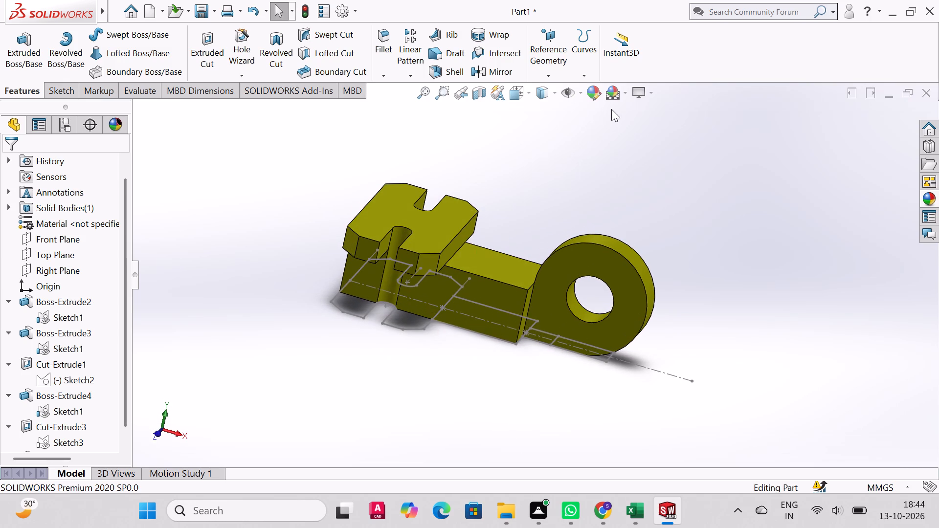
click(612, 95)
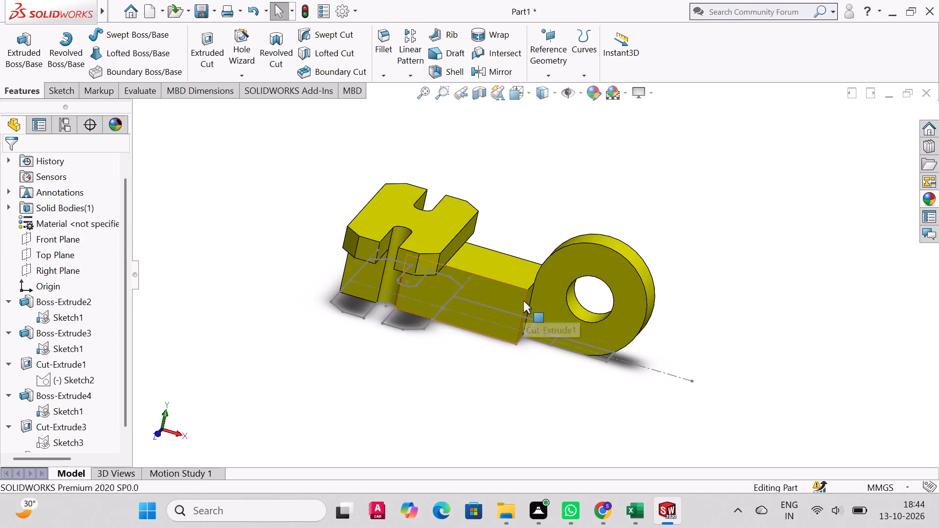
click(610, 88)
click(610, 88)
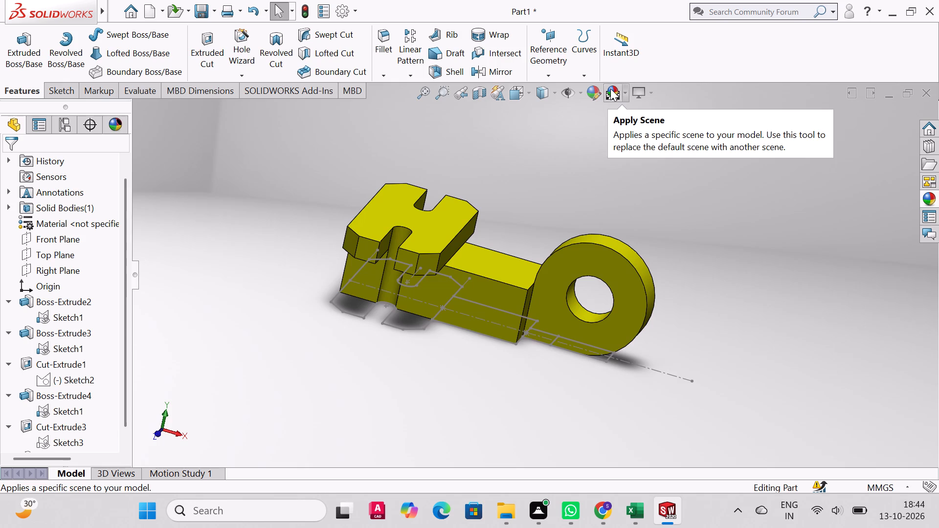
click(610, 88)
click(610, 88)
click(610, 88)
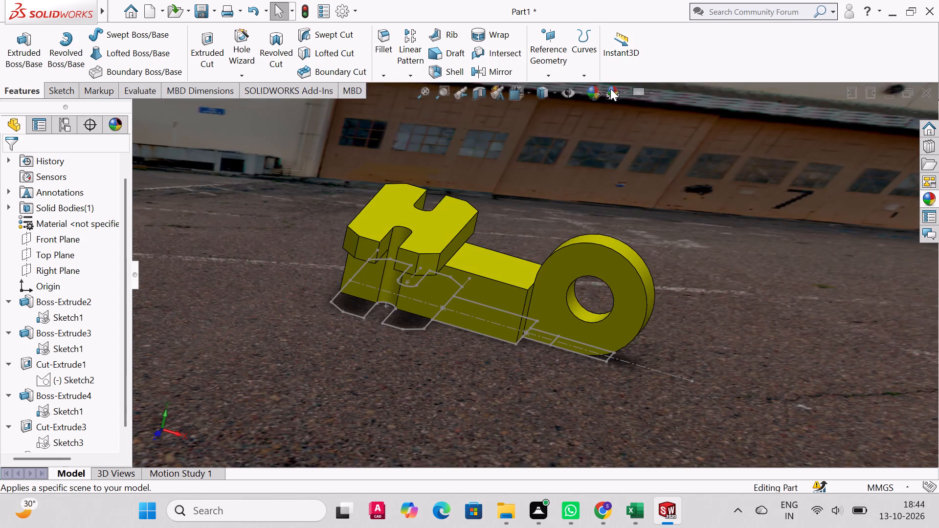
click(610, 88)
click(610, 88)
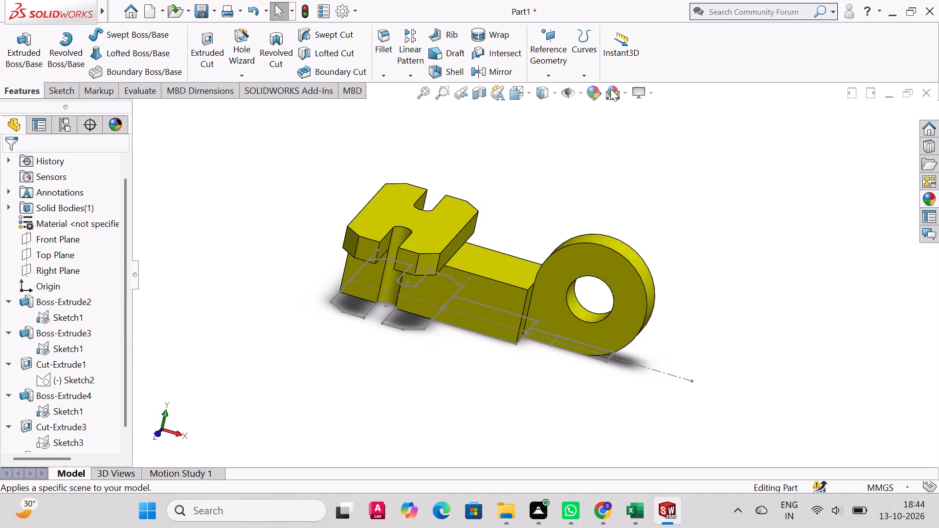
middle_drag(583, 303, 582, 296)
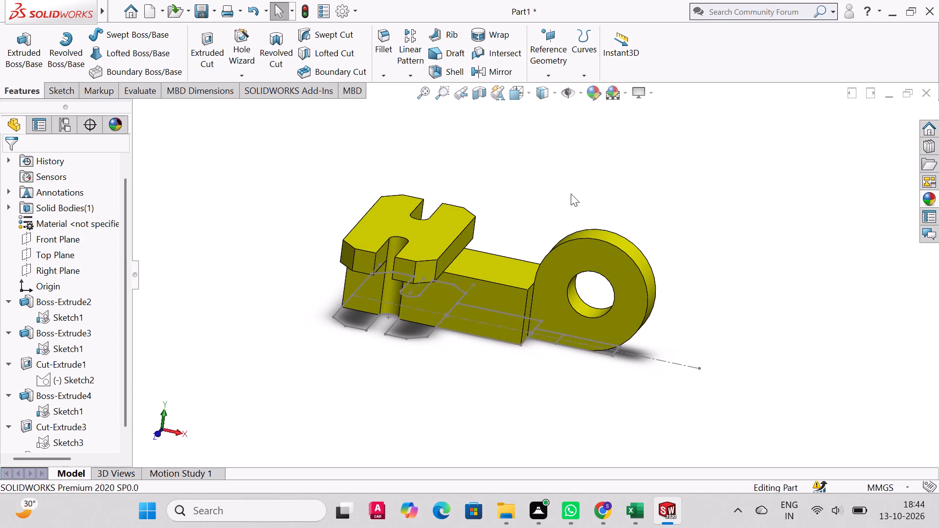
click(614, 94)
click(613, 94)
click(613, 94)
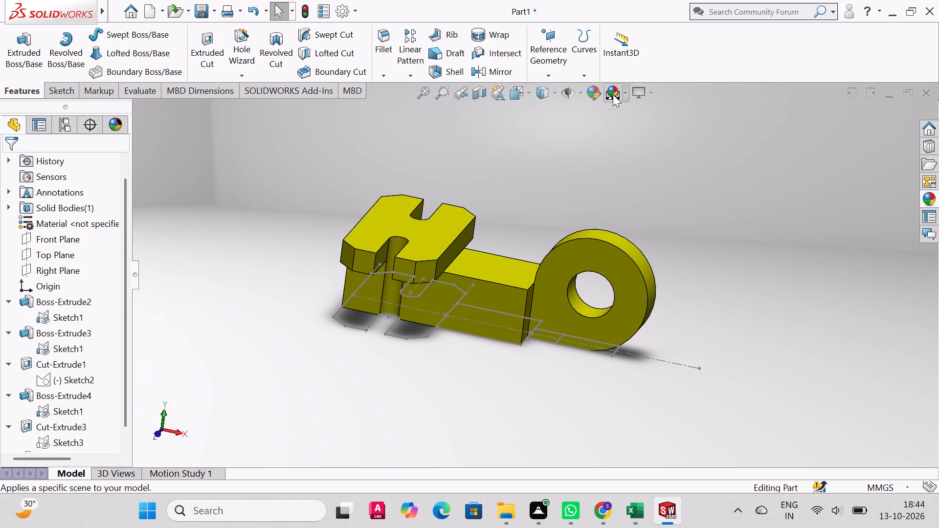
Cycle through the available background scenes and apply the plain white one.
click(613, 94)
click(613, 94)
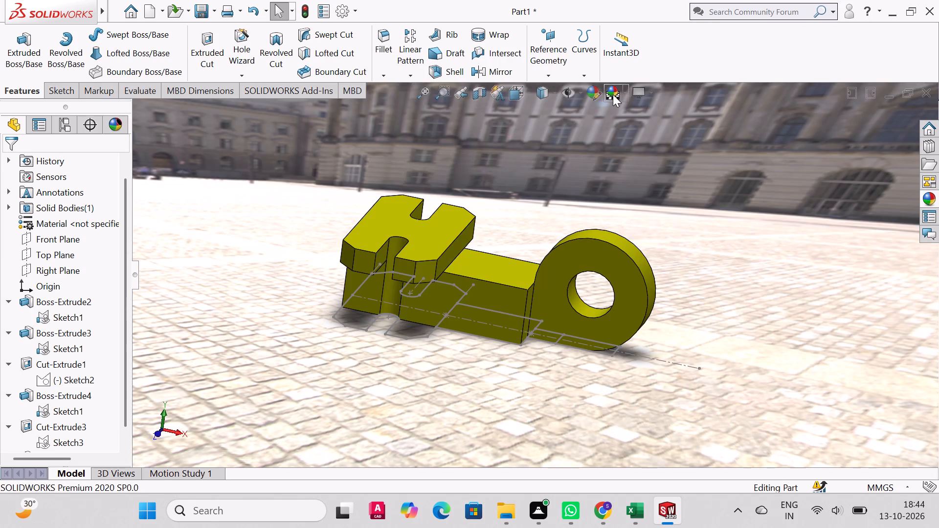
click(613, 94)
click(613, 94)
click(613, 94)
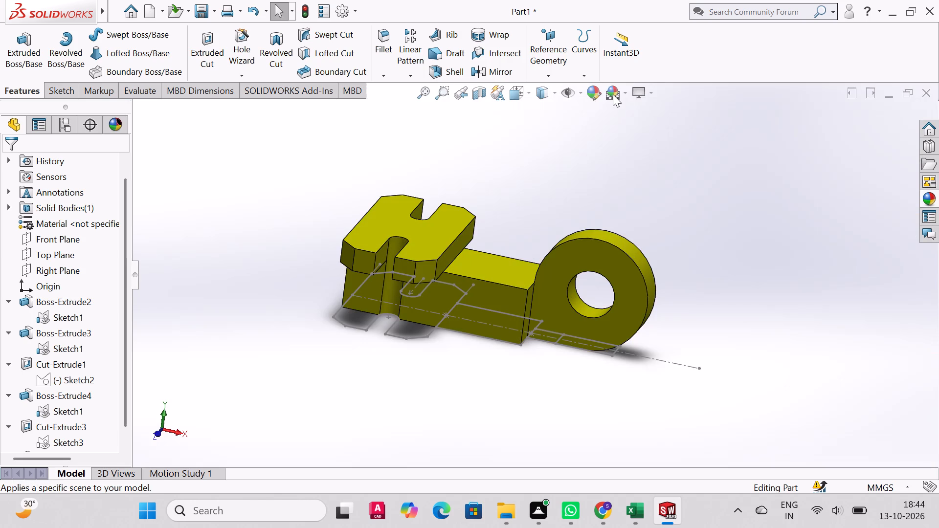
click(613, 94)
Set the whole part's appearance colour to the standard dark yellow (red 192, green 192, blue 0).
middle_drag(474, 261, 546, 283)
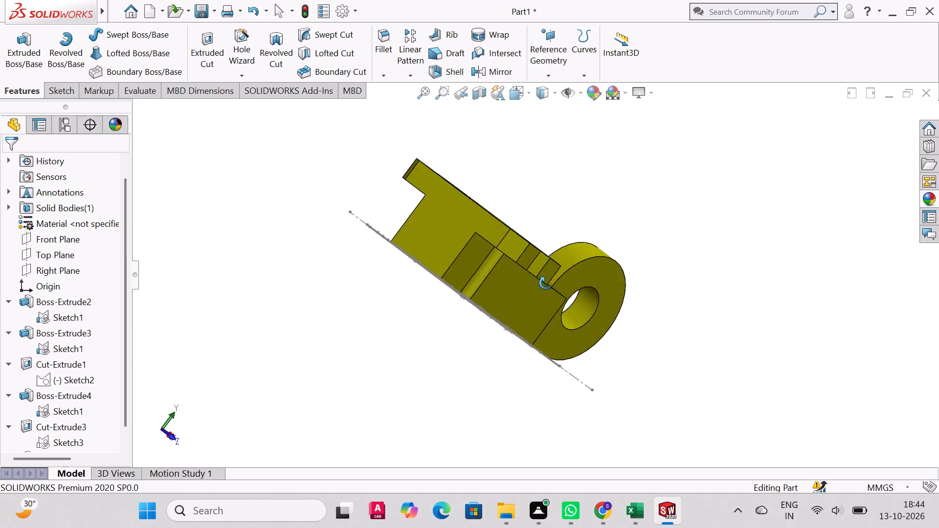
middle_drag(546, 283, 541, 293)
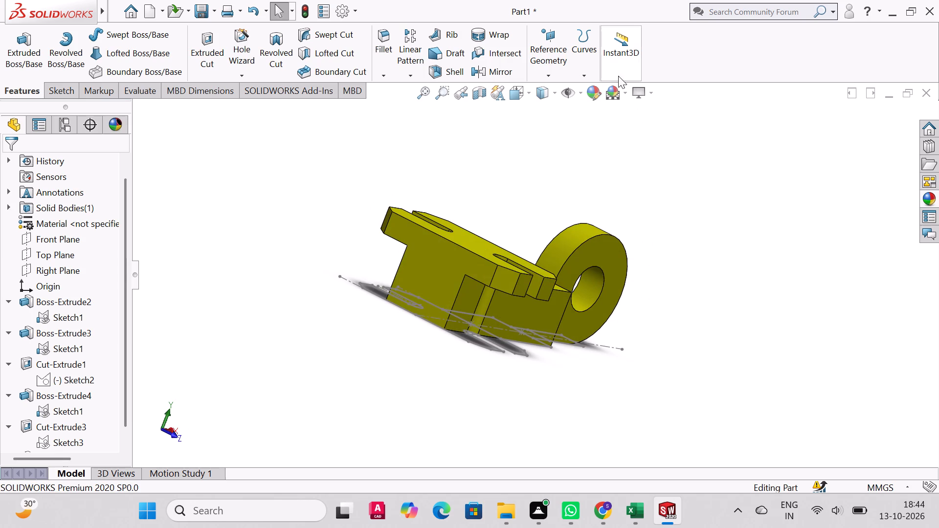
scroll(61, 315, down, 7)
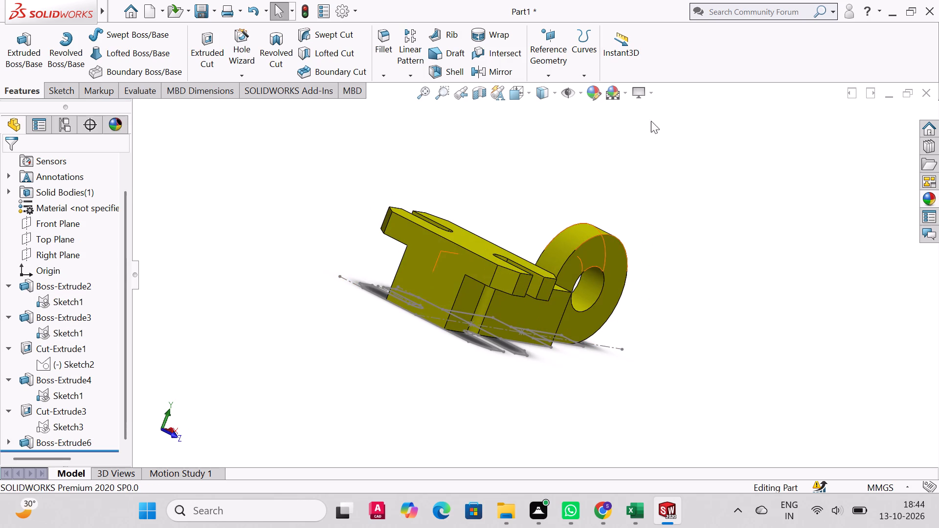
click(594, 96)
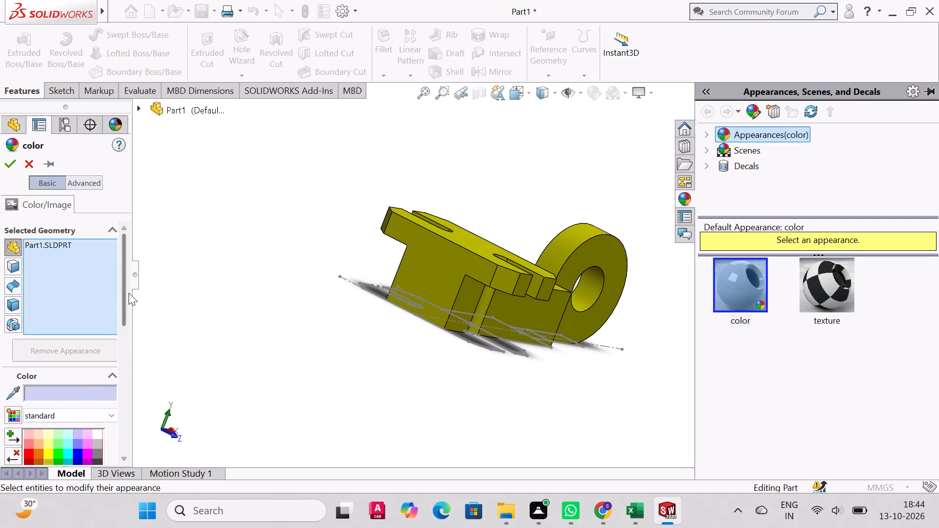
drag(126, 295, 136, 371)
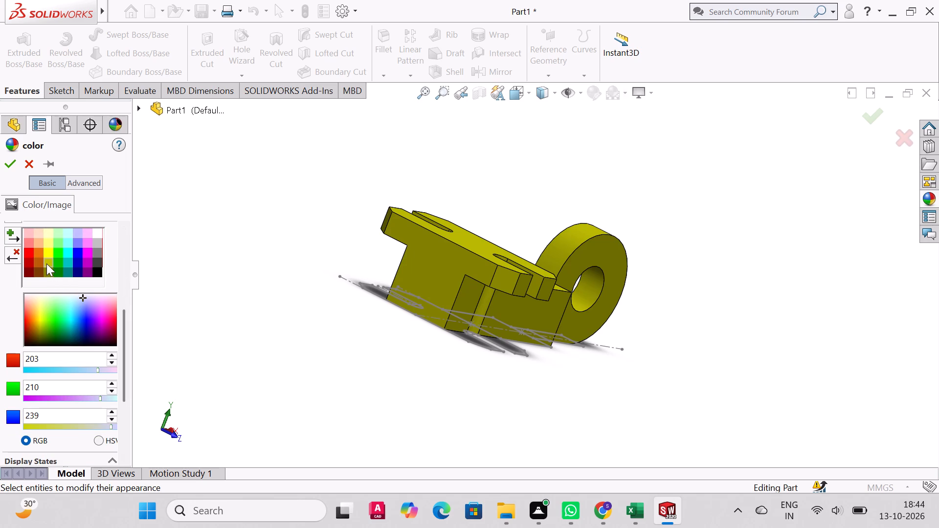
click(46, 264)
click(447, 289)
middle_drag(528, 253, 487, 263)
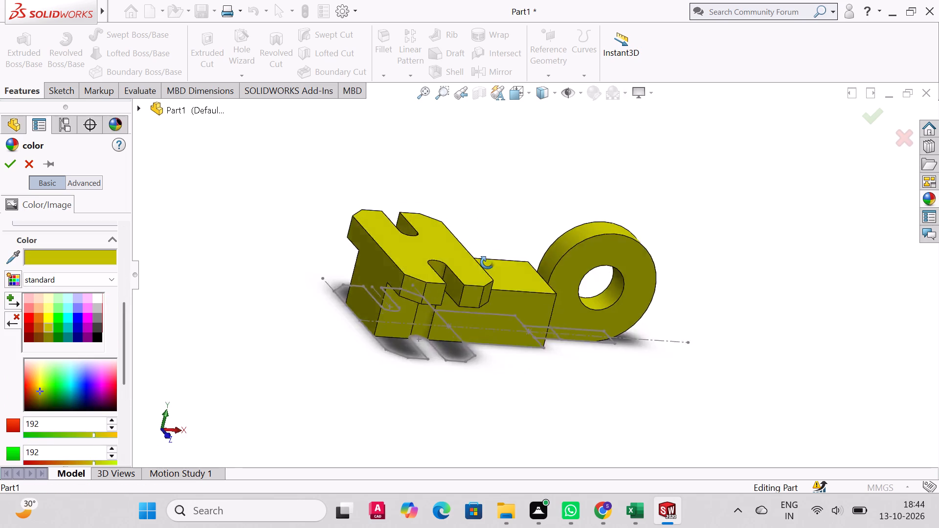
middle_drag(487, 263, 450, 273)
click(52, 329)
click(48, 329)
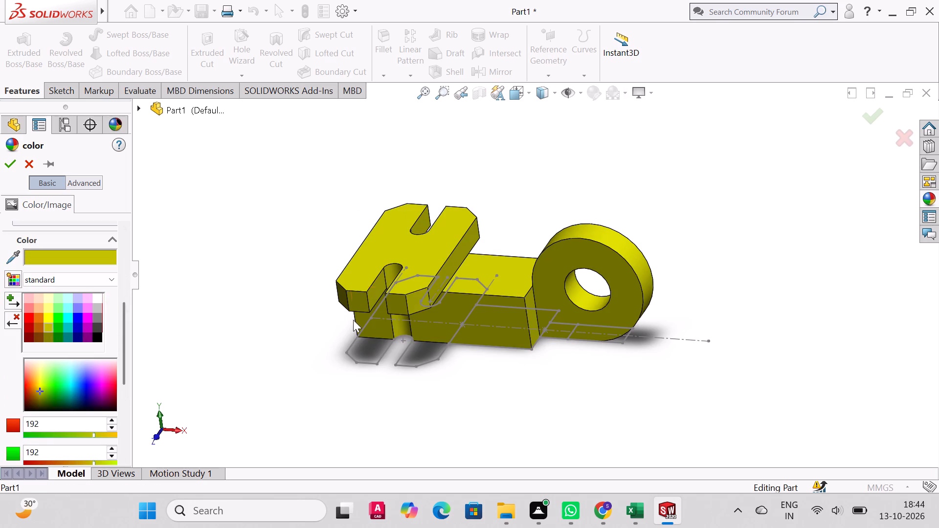
click(492, 310)
click(509, 287)
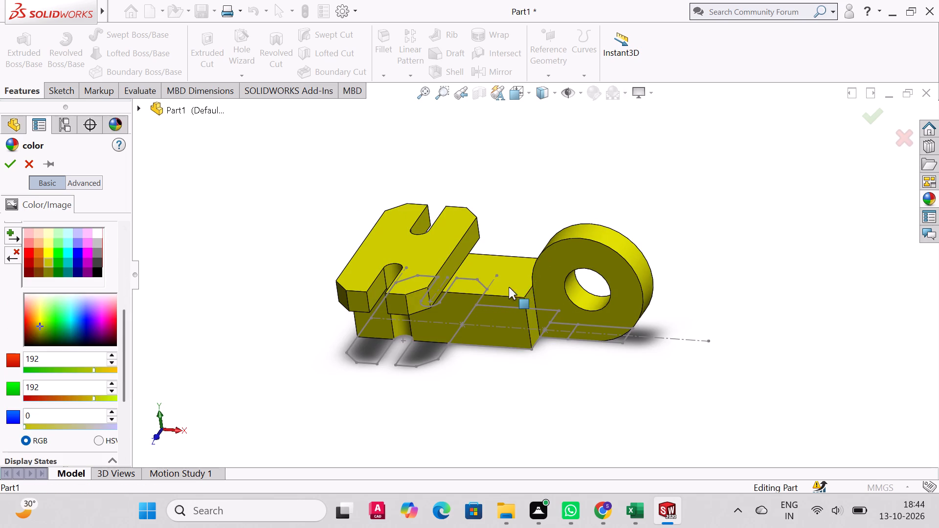
Adjust the part's appearance colour to a darker olive yellow (red 152, green 150) and apply it.
drag(39, 388, 34, 376)
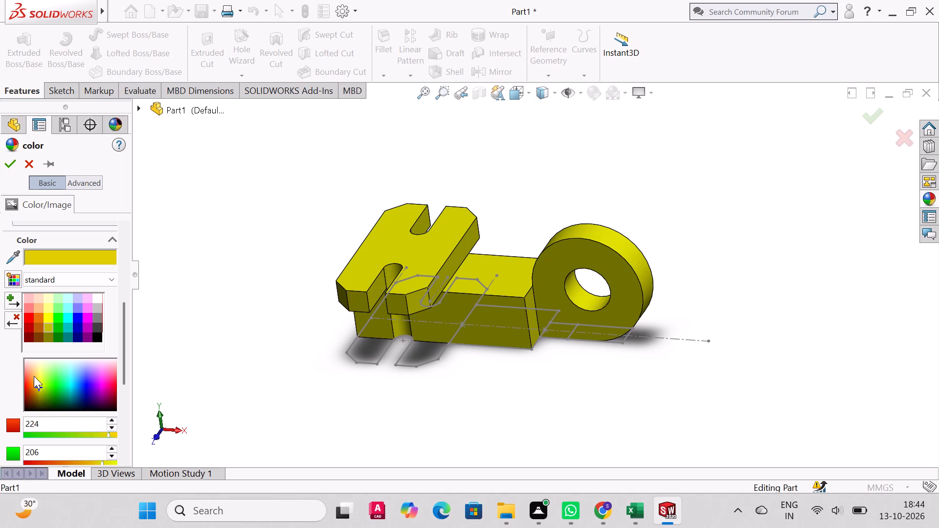
drag(34, 376, 40, 396)
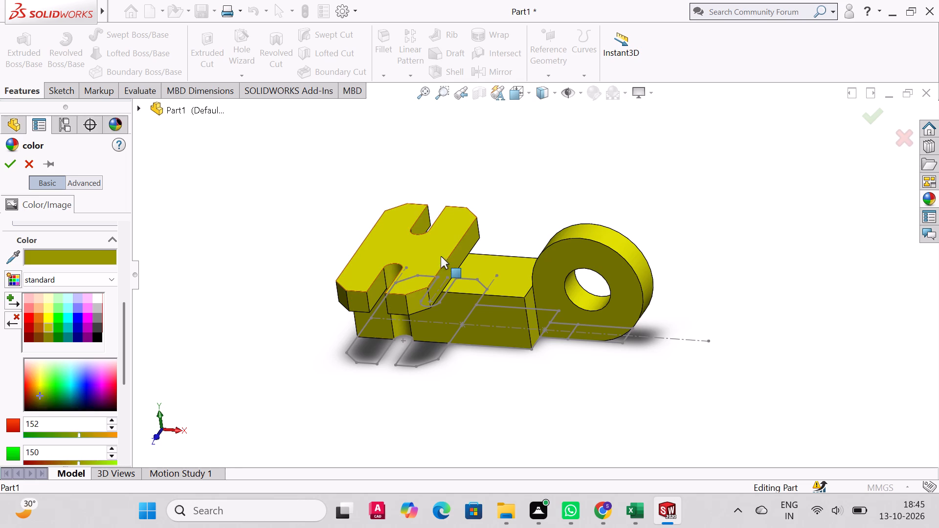
click(441, 256)
click(513, 311)
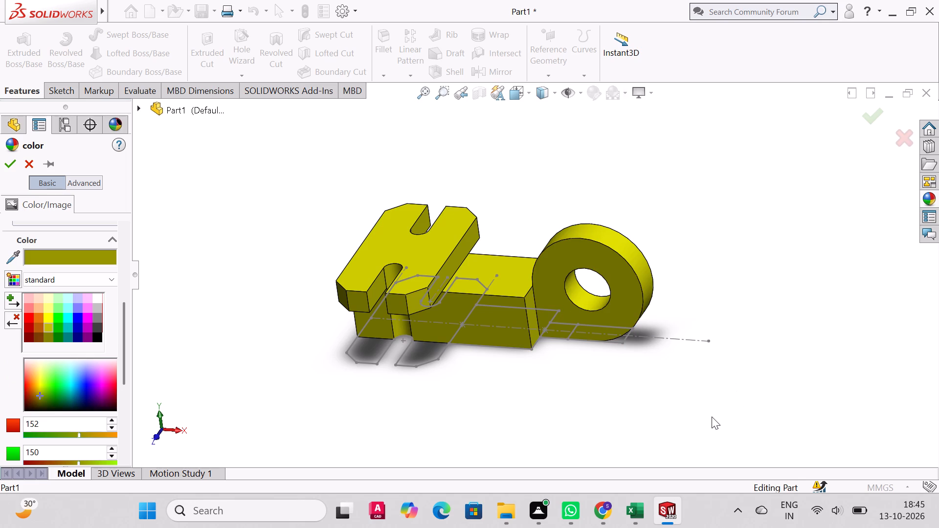
middle_click(557, 339)
scroll(583, 284, down, 1)
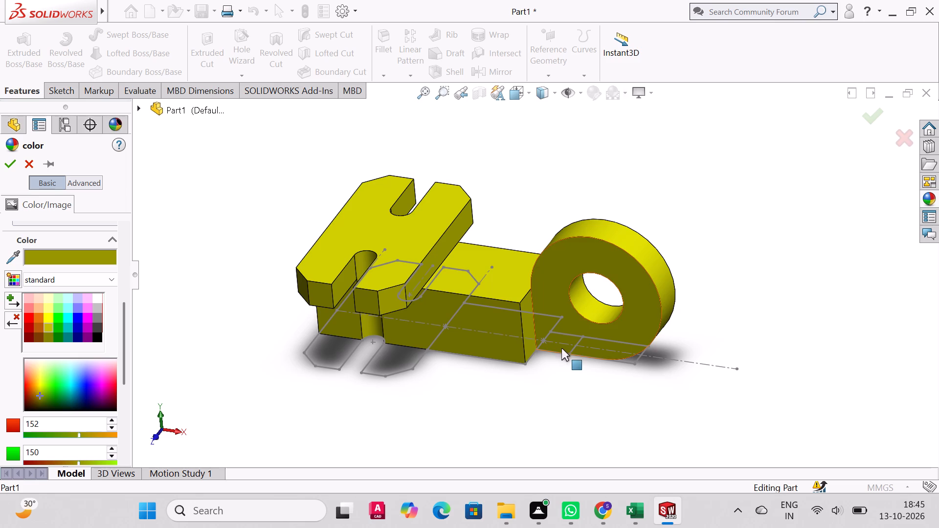
middle_drag(564, 341, 583, 320)
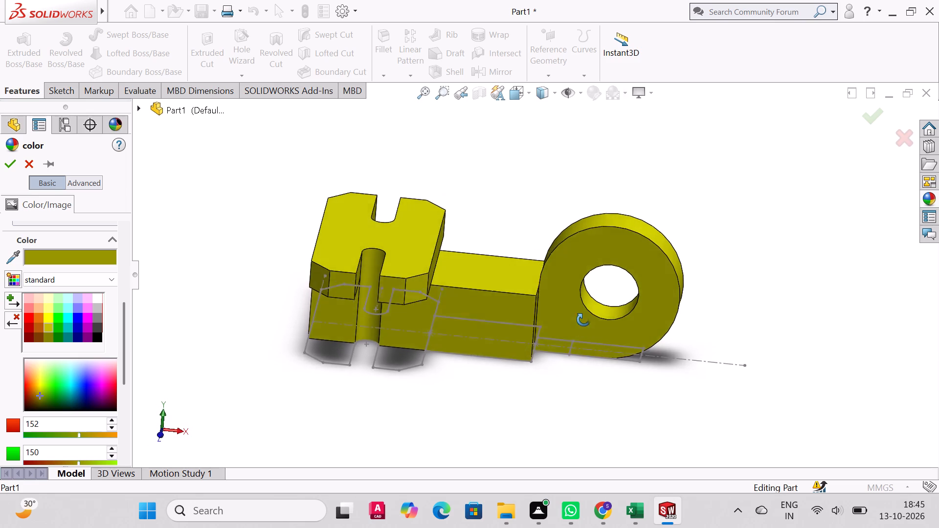
middle_drag(583, 320, 585, 347)
click(634, 51)
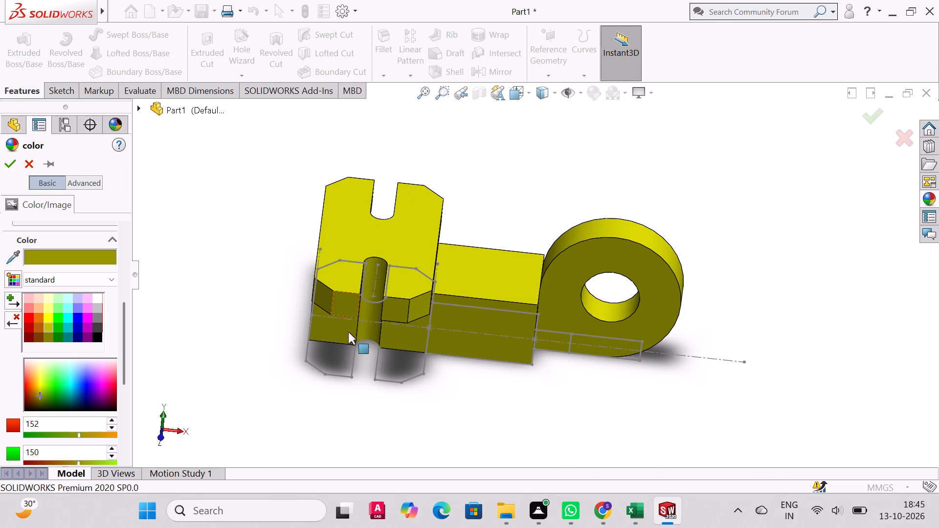
click(306, 360)
click(304, 357)
click(5, 157)
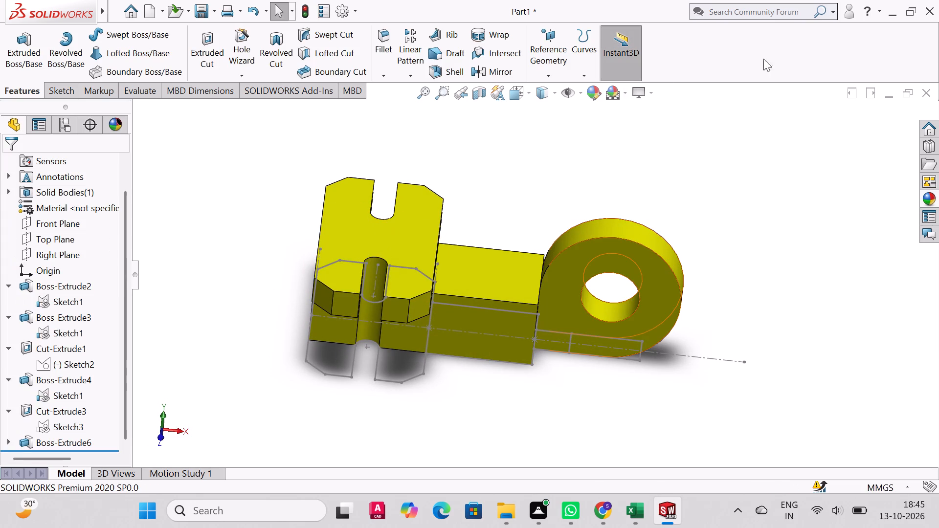
Examine Sketch1's outer corner points and short end line, and inspect the coloured part from several sides with Instant3D off.
click(622, 52)
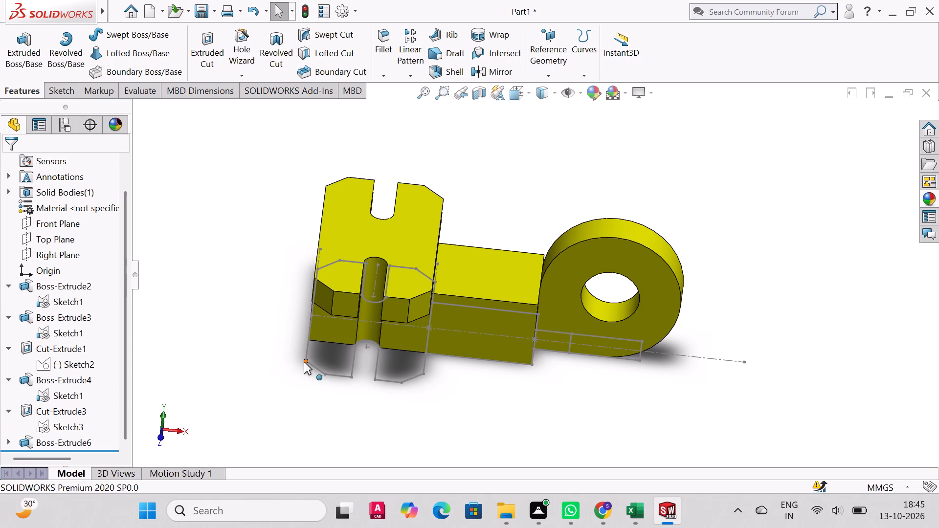
click(304, 362)
click(640, 360)
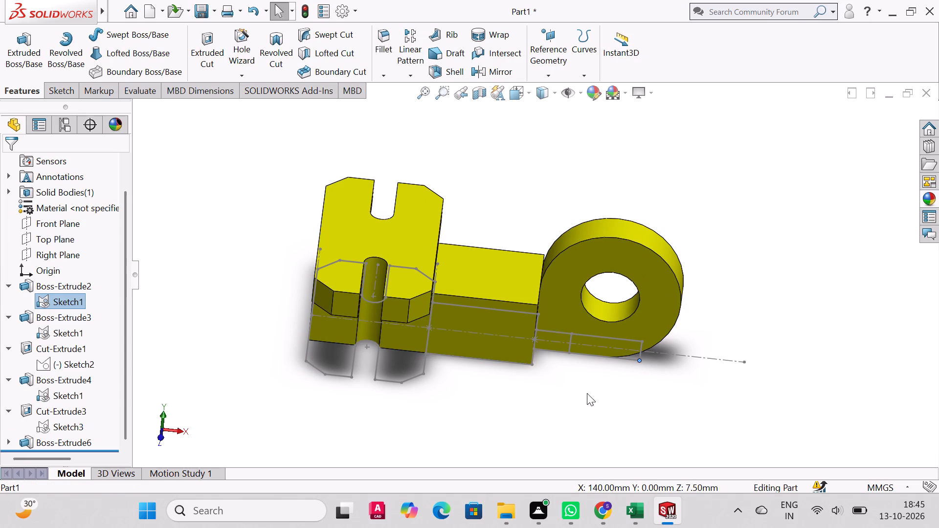
click(641, 361)
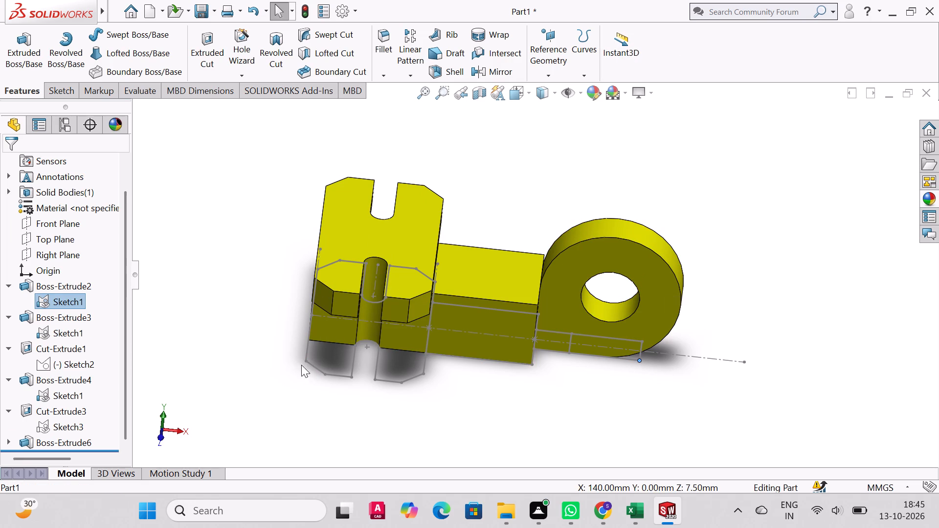
click(306, 361)
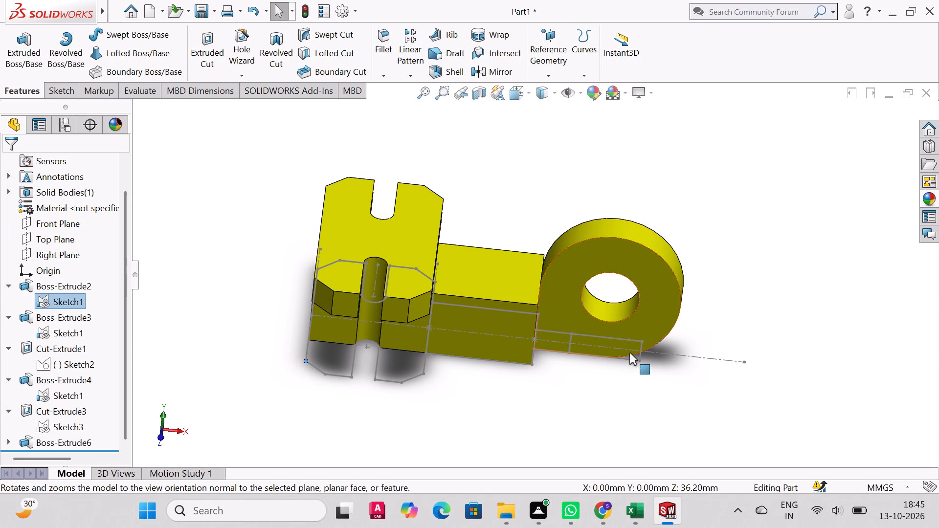
click(641, 350)
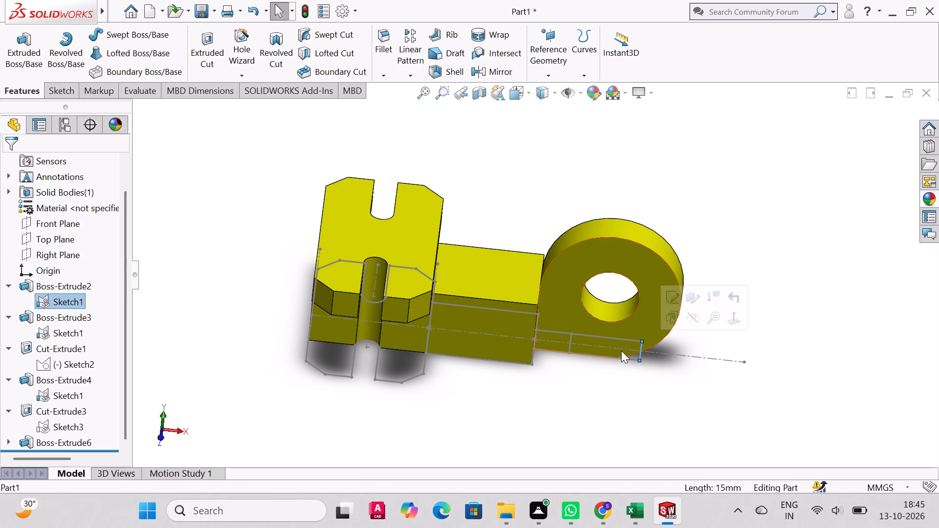
click(621, 351)
click(669, 413)
scroll(612, 325, down, 3)
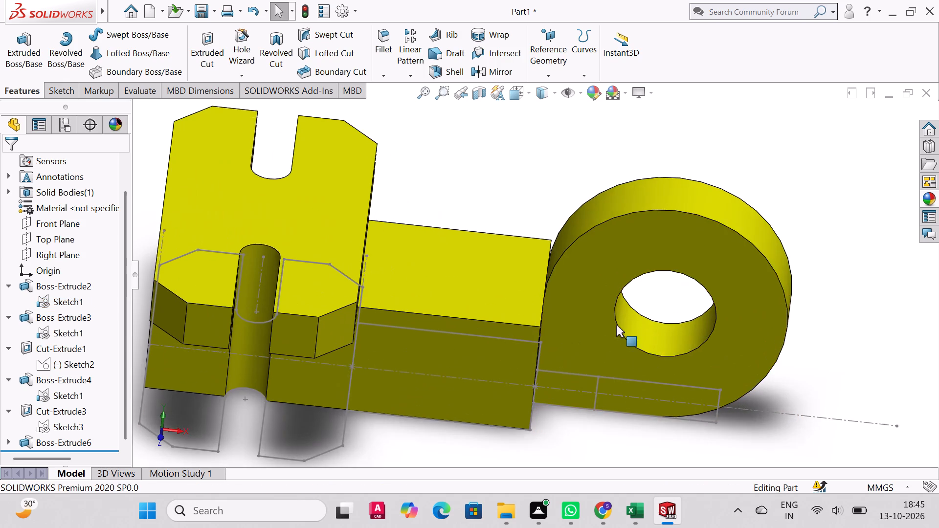
scroll(625, 339, up, 4)
middle_drag(646, 353, 585, 322)
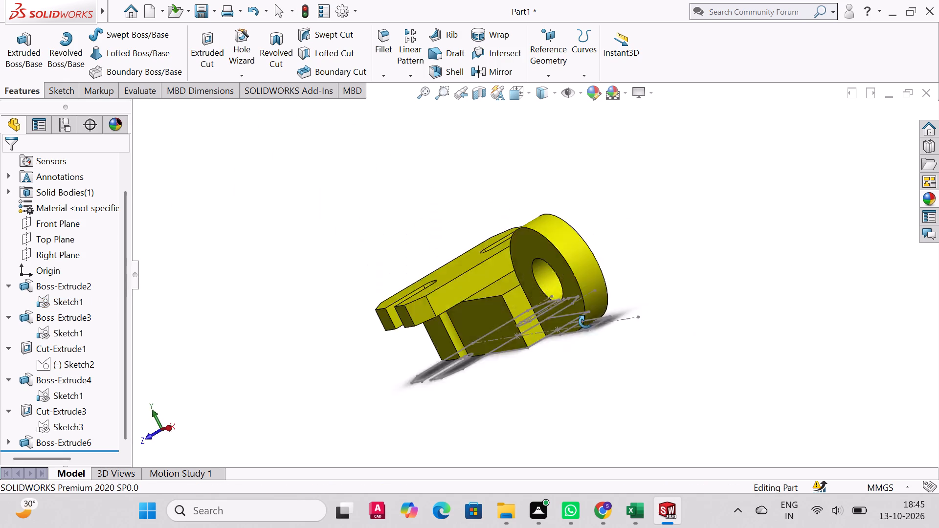
middle_drag(585, 322, 654, 312)
scroll(654, 312, down, 1)
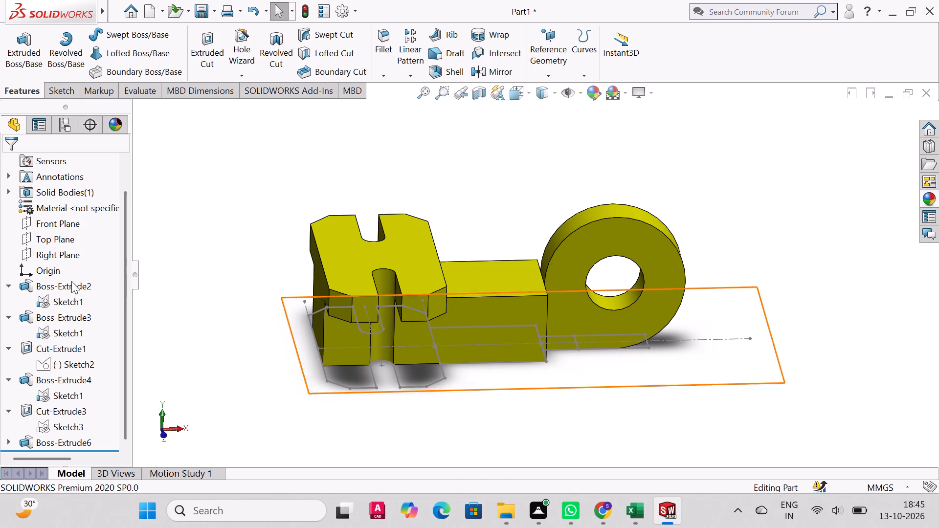
Open the colour appearance settings for the whole part.
click(598, 94)
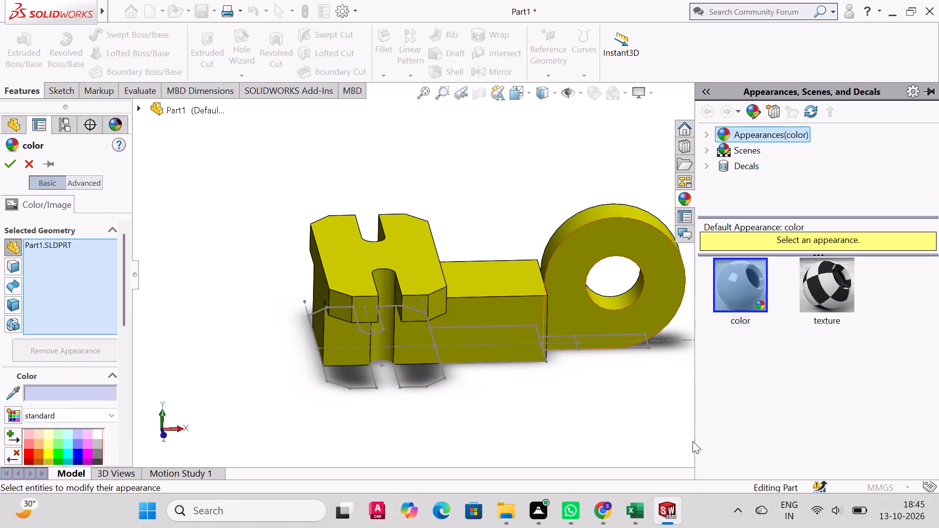
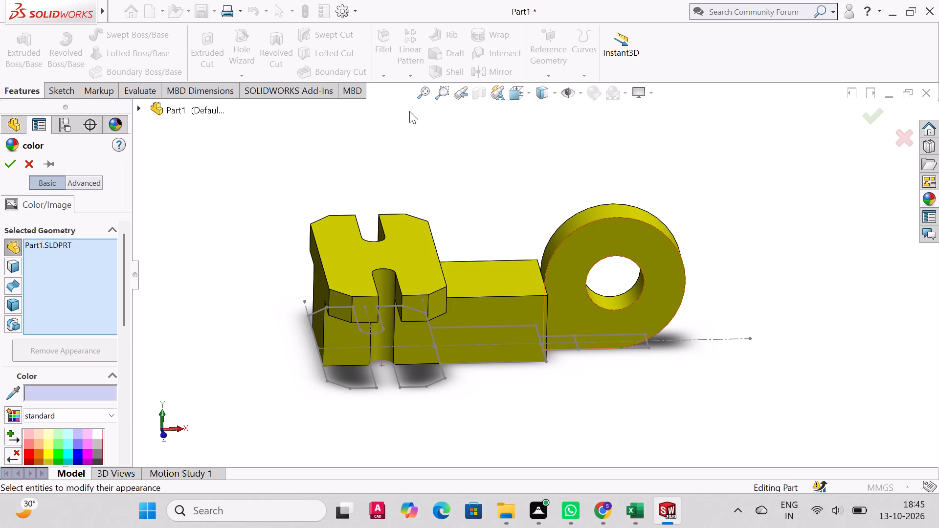
Close the colour settings and undo the part's colouring, the round boss extrusion and the hole cut back into Sketch3.
key(ctrl+z)
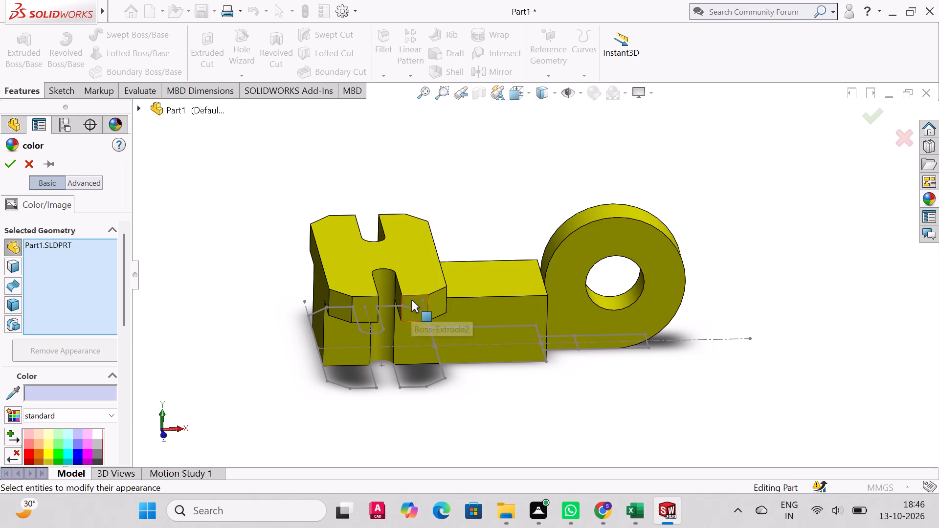
key(Escape)
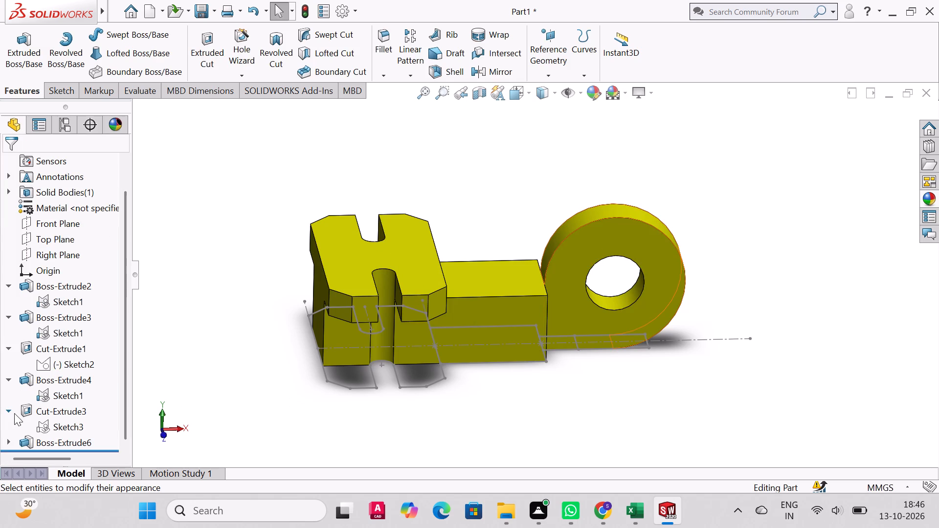
key(ctrl+z)
key(ctrl+z)
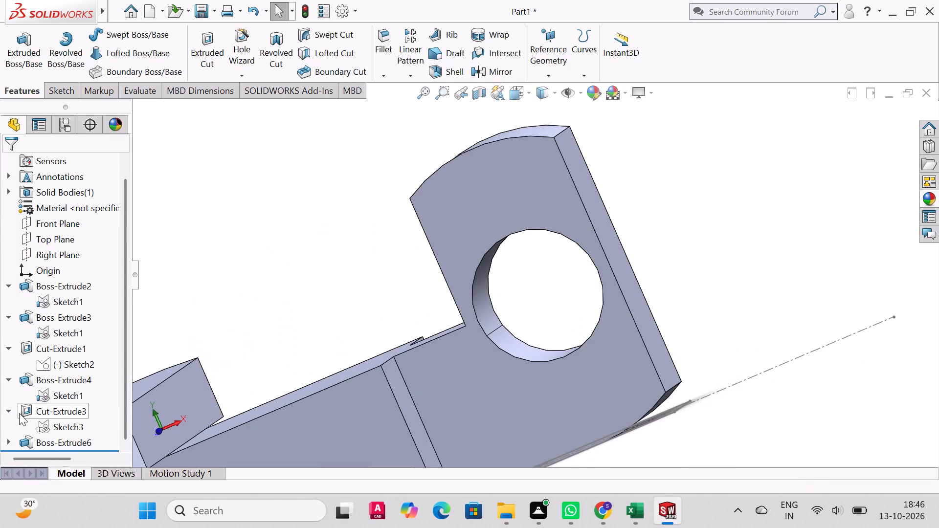
key(ctrl+z)
key(ctrl+z)
key(ctrl+z)
key(ctrl+z)
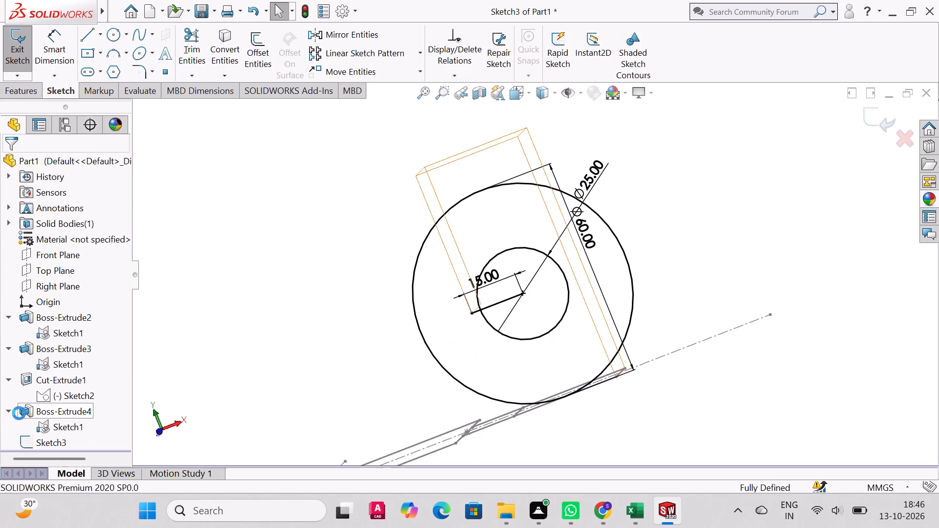
Undo Sketch3's two circles, their diameter dimensions, and the short horizontal line with its length dimension.
key(ctrl+z)
key(ctrl+z)
key(ctrl+z)
key(ctrl+z)
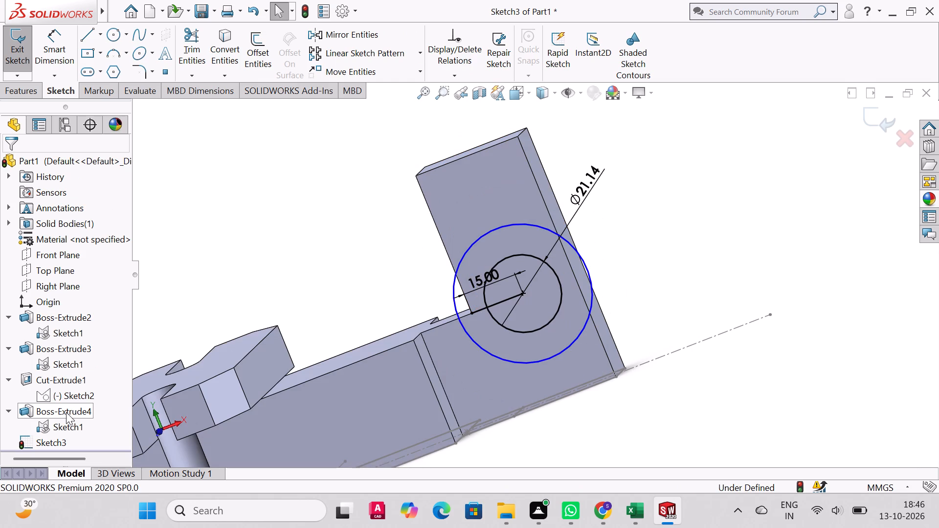
key(ctrl+z)
key(ctrl+z)
key(ctrl+z)
key(ctrl+z)
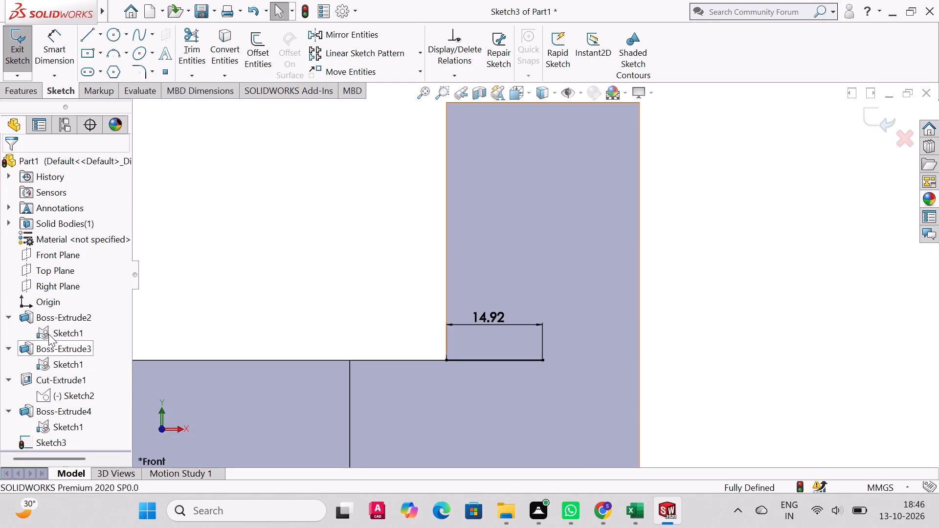
click(48, 334)
click(40, 329)
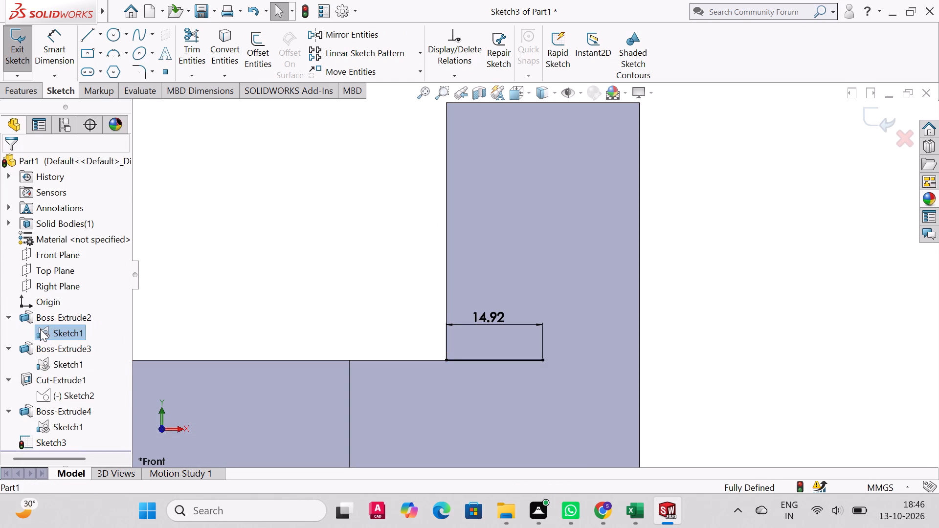
key(ctrl+z)
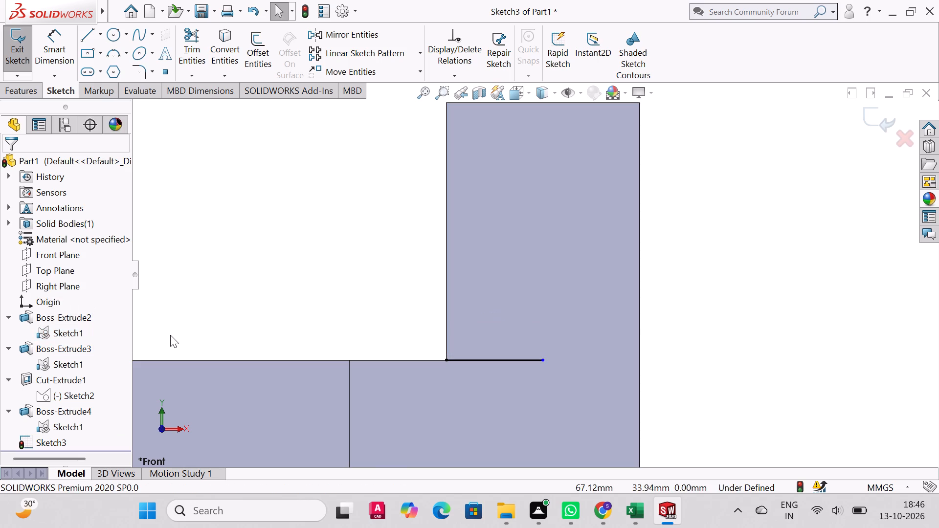
key(ctrl+z)
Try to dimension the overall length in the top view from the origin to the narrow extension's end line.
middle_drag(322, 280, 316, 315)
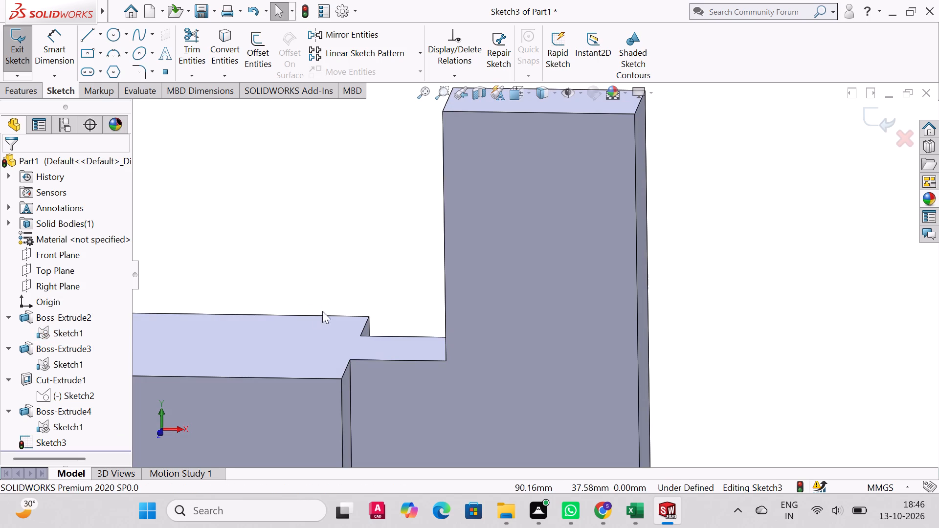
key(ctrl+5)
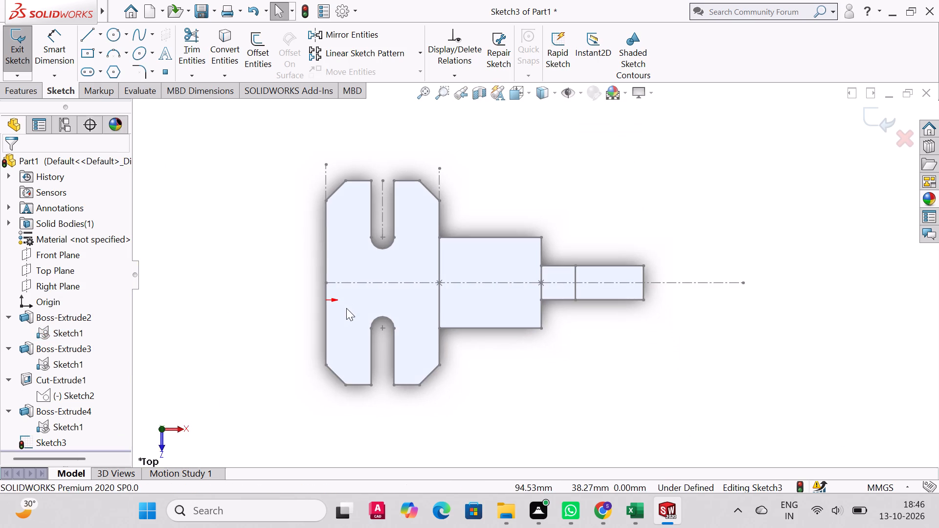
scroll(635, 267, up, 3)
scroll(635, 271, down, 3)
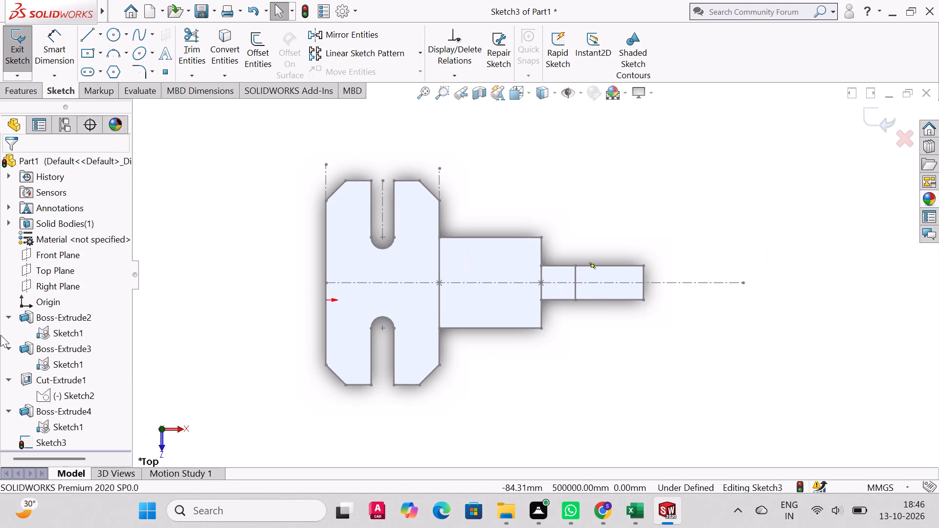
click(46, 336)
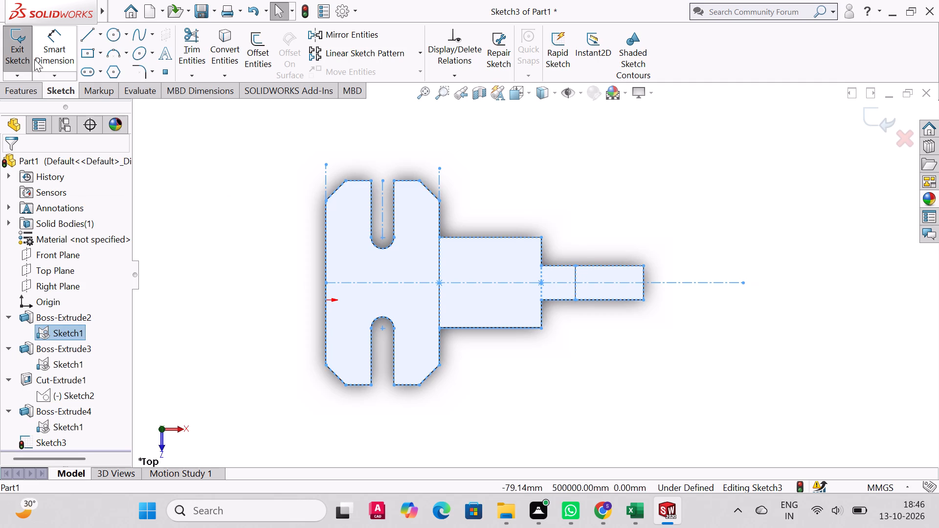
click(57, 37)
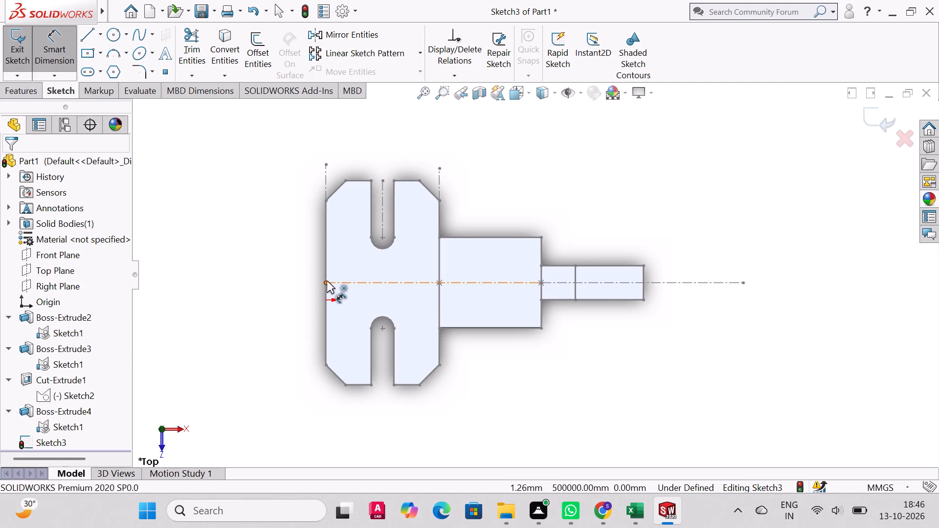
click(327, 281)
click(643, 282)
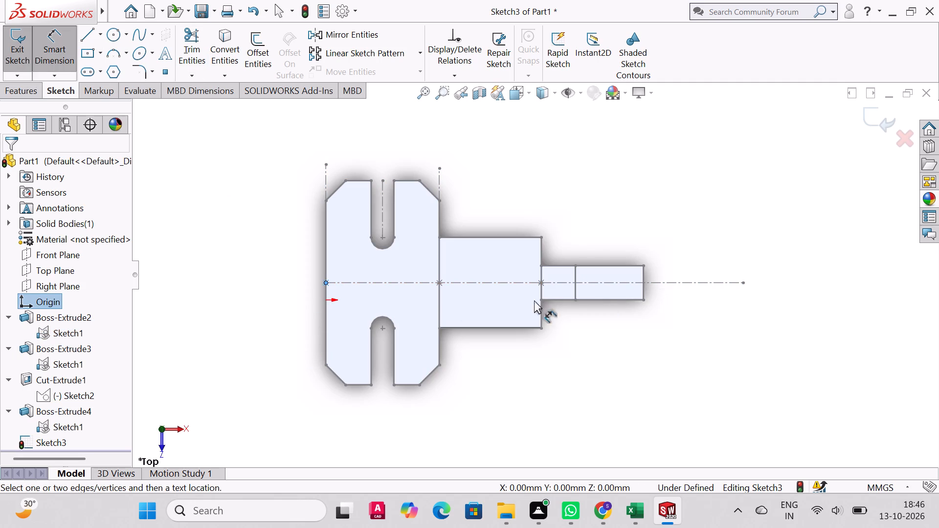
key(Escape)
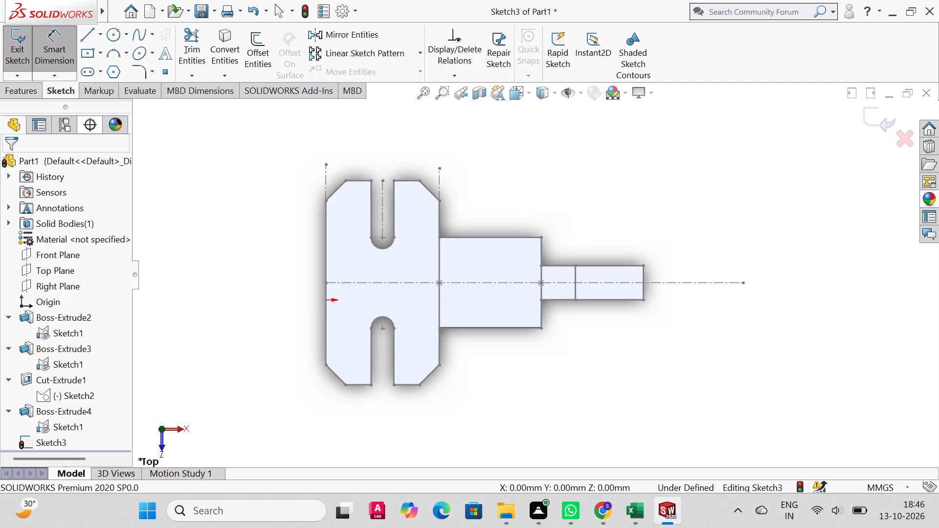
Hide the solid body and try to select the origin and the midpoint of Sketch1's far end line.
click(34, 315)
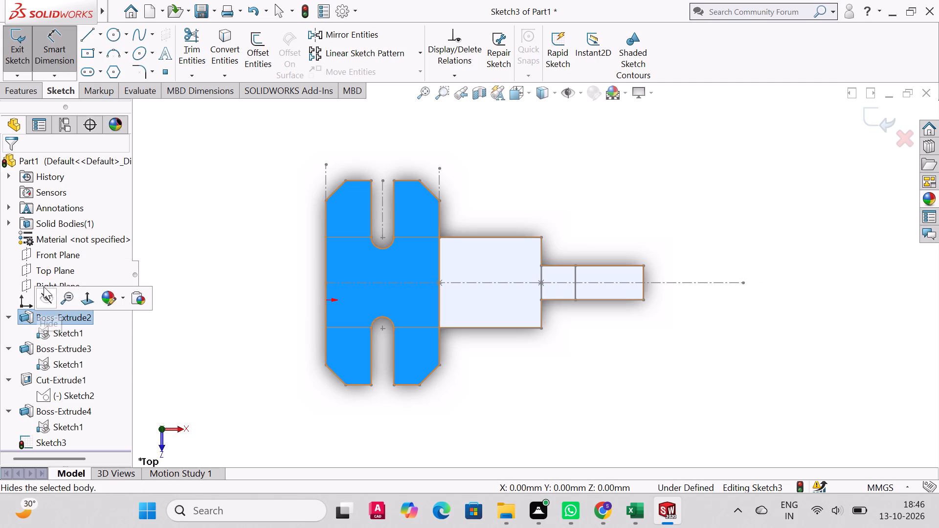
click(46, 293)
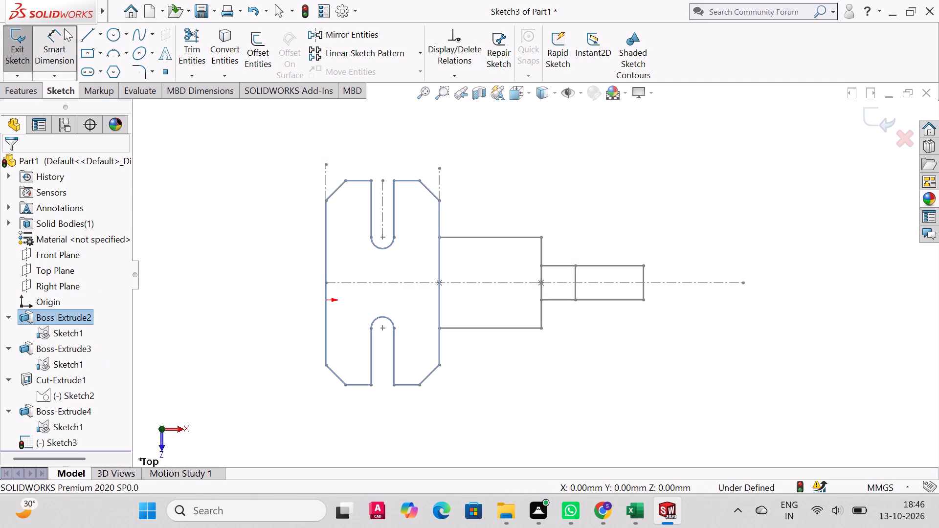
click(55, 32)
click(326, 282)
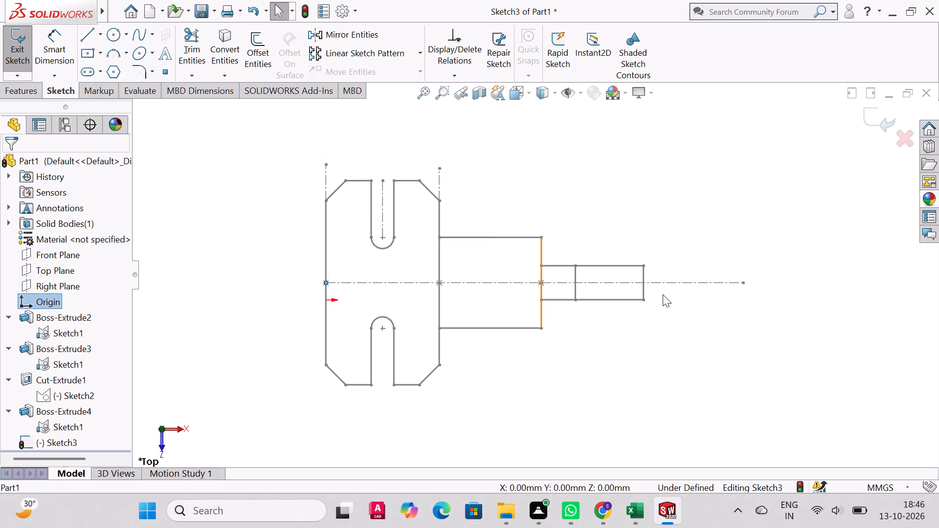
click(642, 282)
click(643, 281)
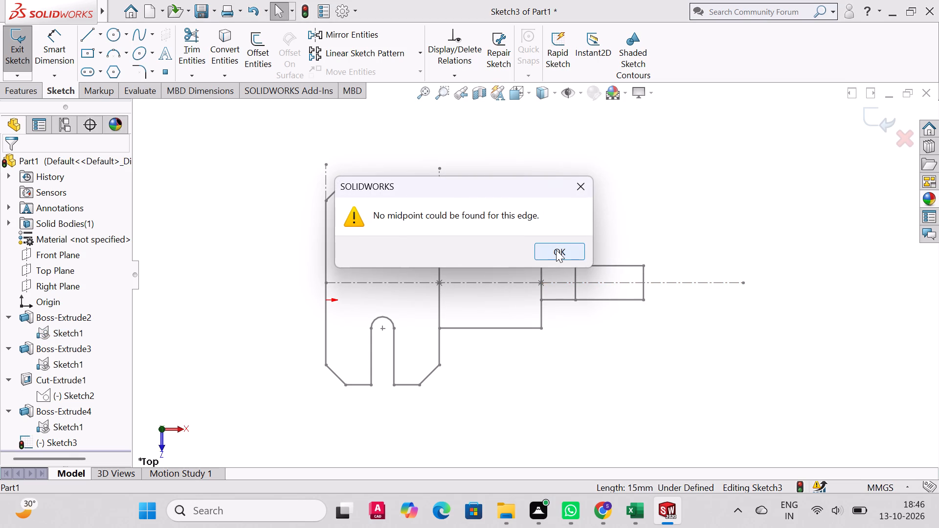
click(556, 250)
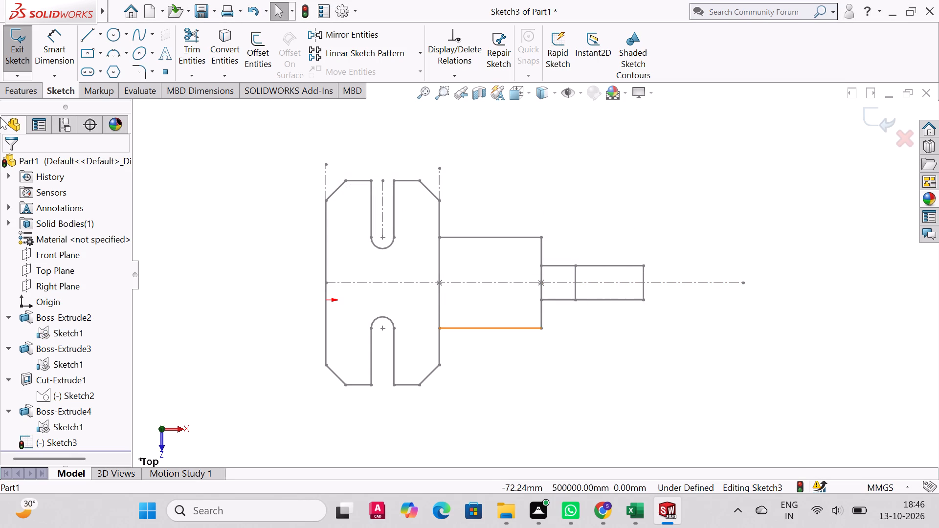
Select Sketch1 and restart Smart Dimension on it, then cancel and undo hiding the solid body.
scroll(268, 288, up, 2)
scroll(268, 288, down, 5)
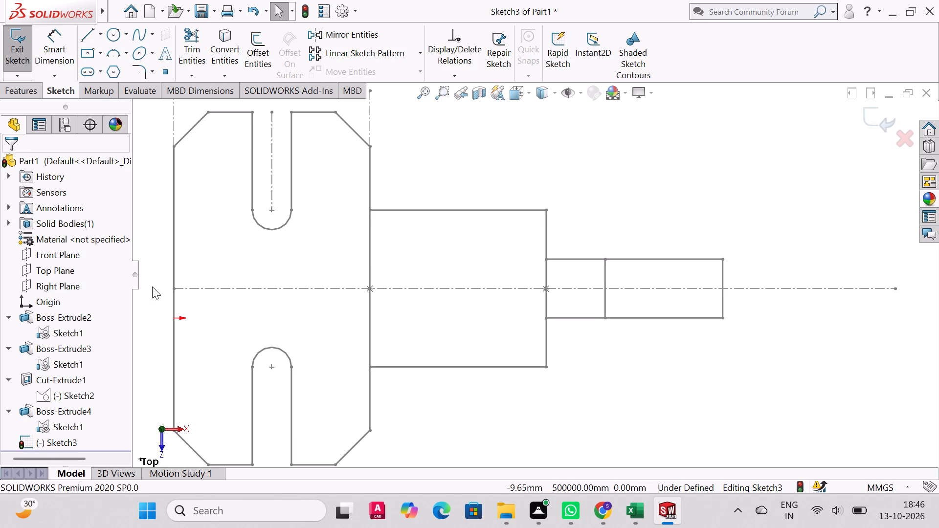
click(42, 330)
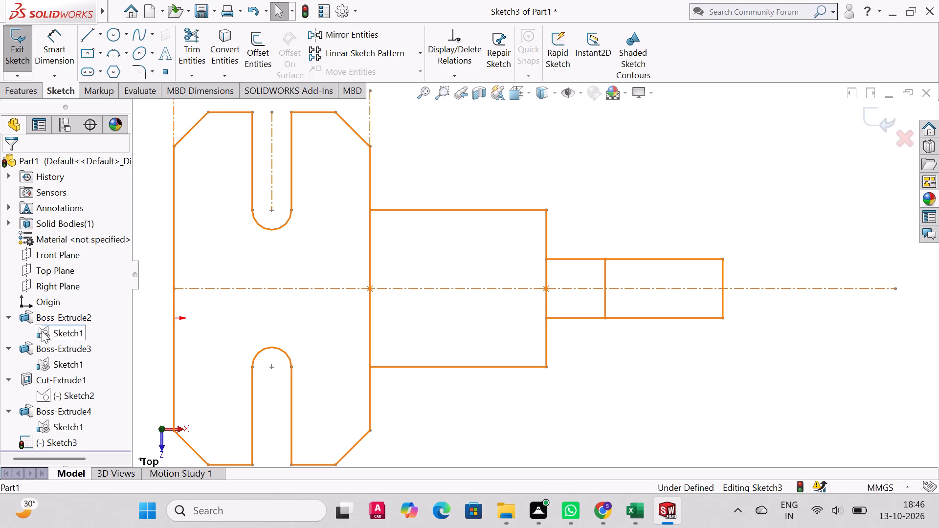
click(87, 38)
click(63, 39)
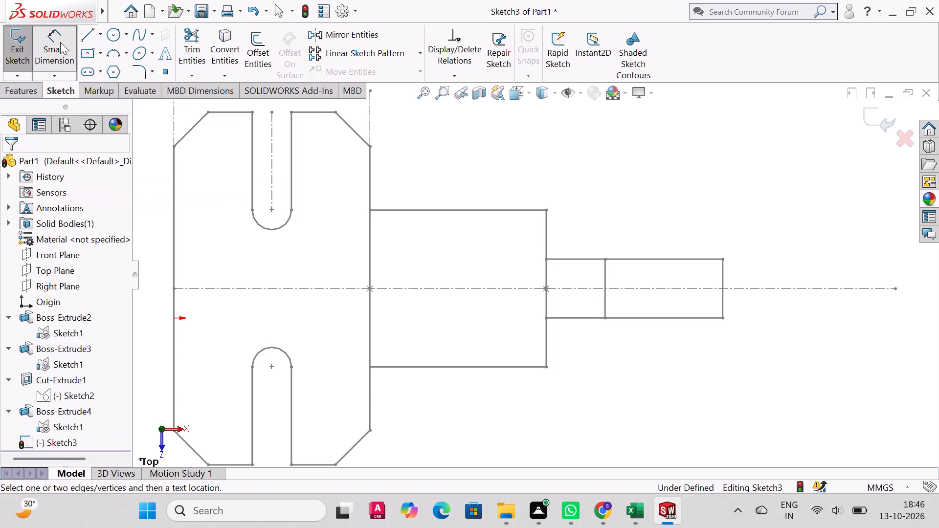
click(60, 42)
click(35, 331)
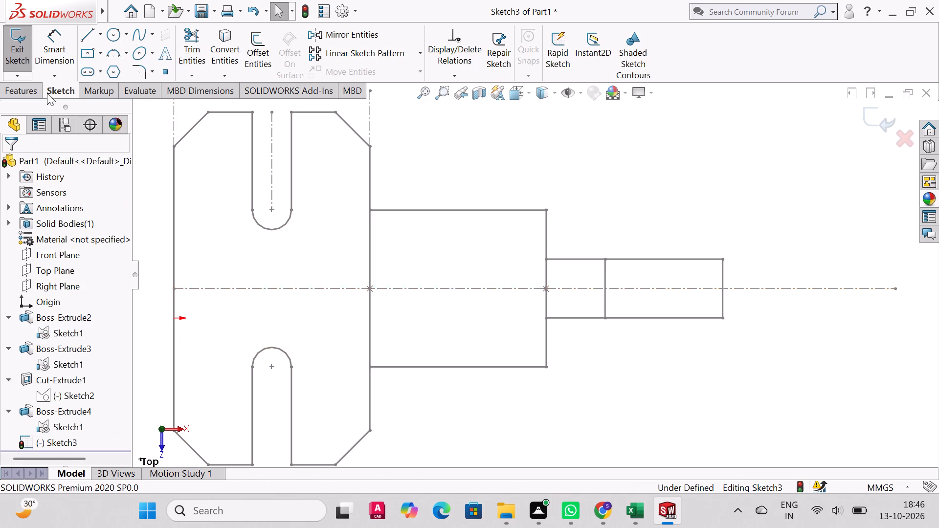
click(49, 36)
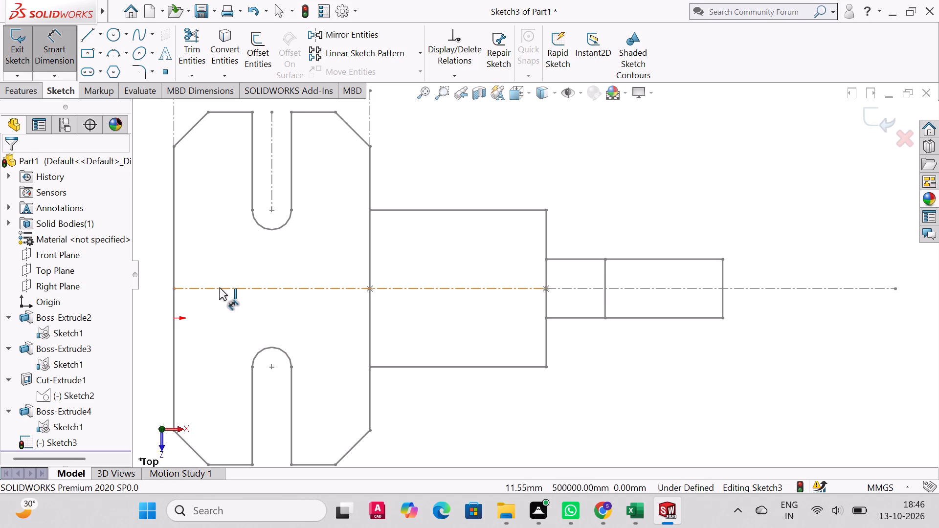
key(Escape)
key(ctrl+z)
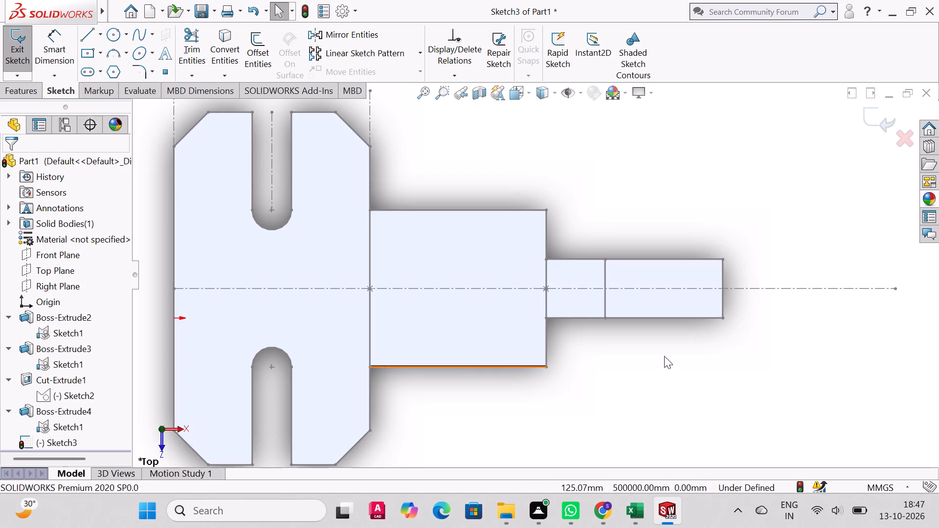
Examine the stepped extension and its tall end block in tilted, front and top views.
middle_drag(664, 355, 656, 338)
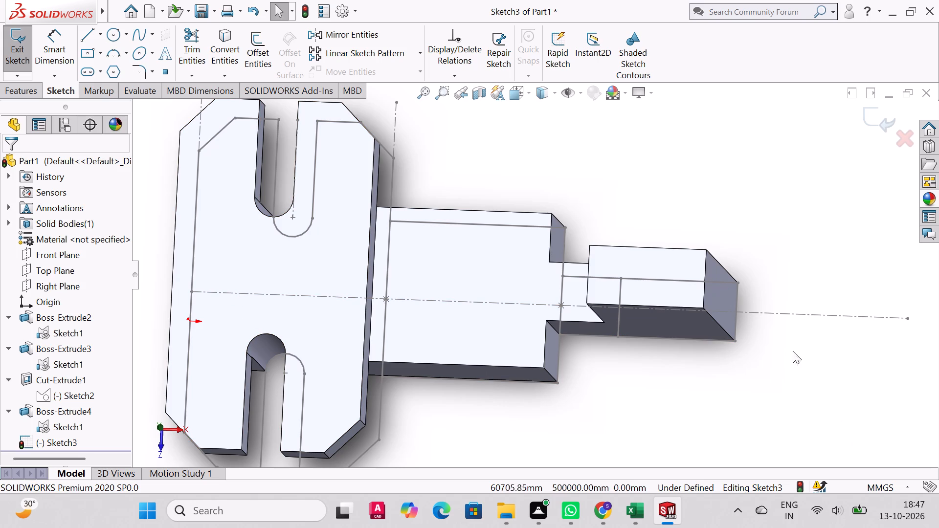
scroll(720, 354, up, 2)
scroll(720, 354, down, 1)
key(ctrl+1)
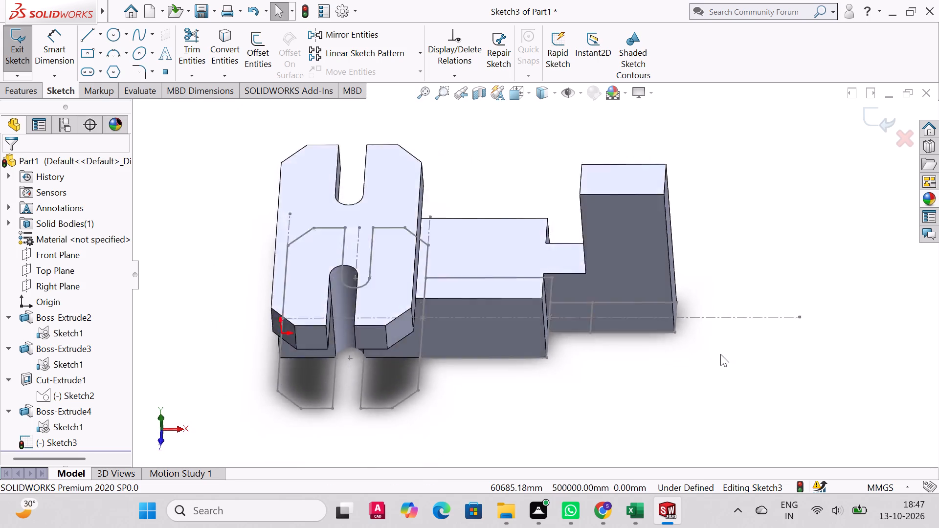
key(ctrl+5)
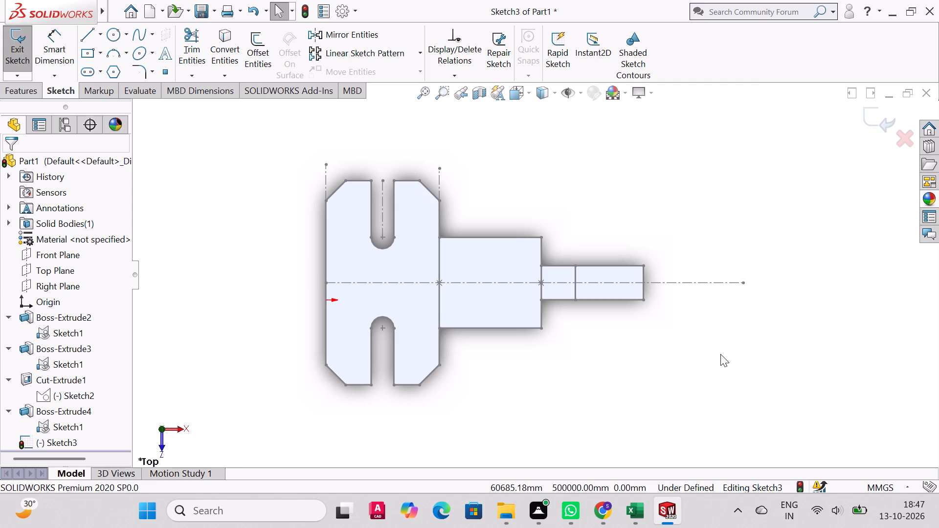
middle_drag(658, 283, 650, 261)
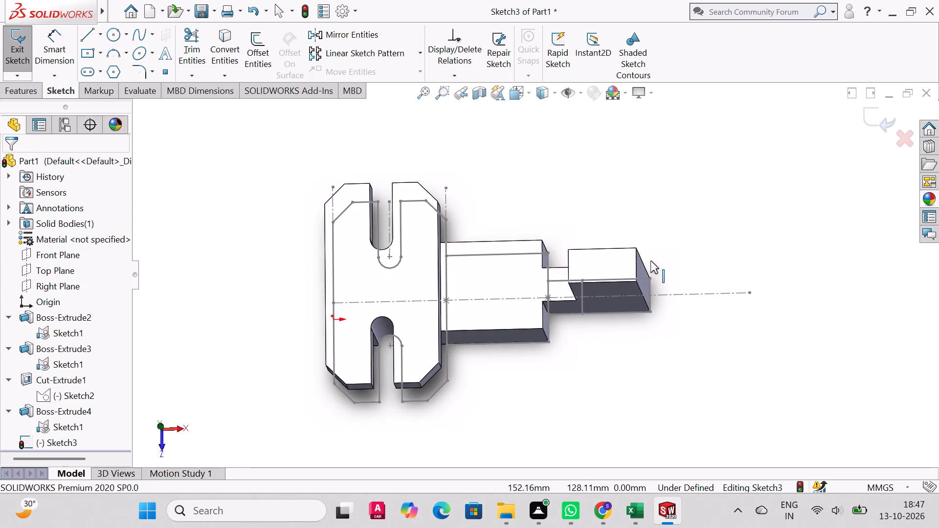
middle_drag(650, 261, 652, 257)
scroll(49, 386, down, 2)
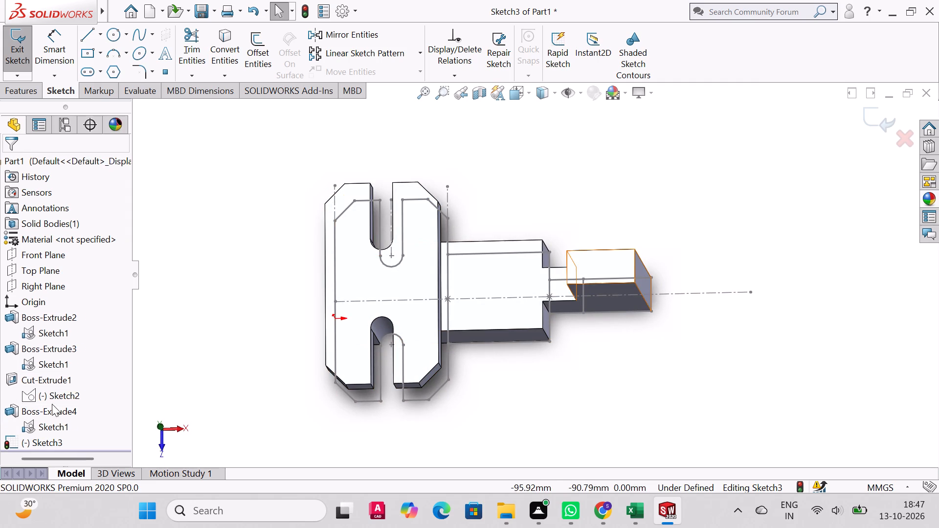
scroll(52, 404, up, 3)
Exit Sketch3 with no geometry in it and return to the part.
click(23, 411)
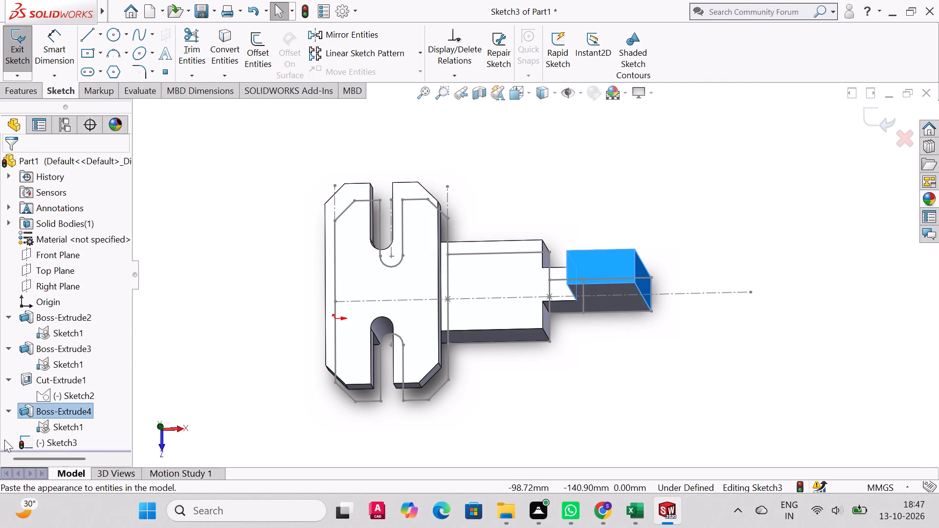
click(22, 411)
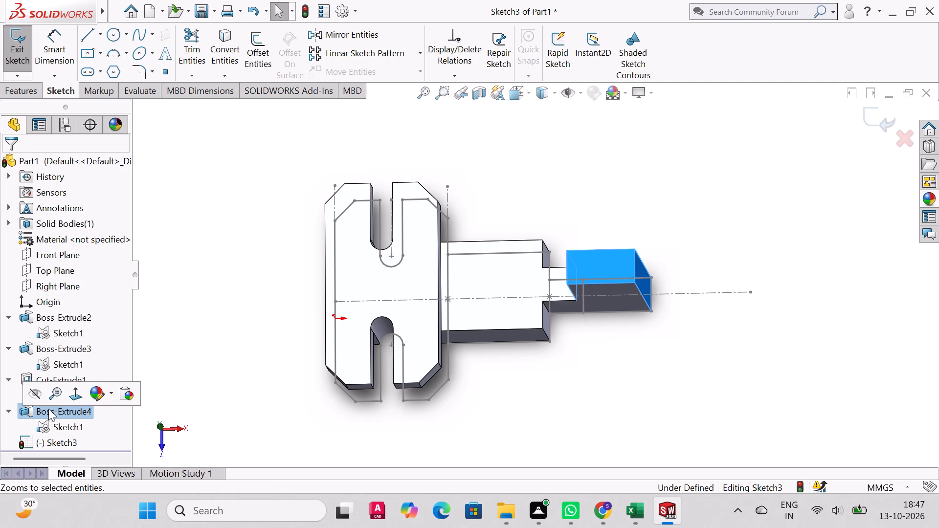
click(11, 45)
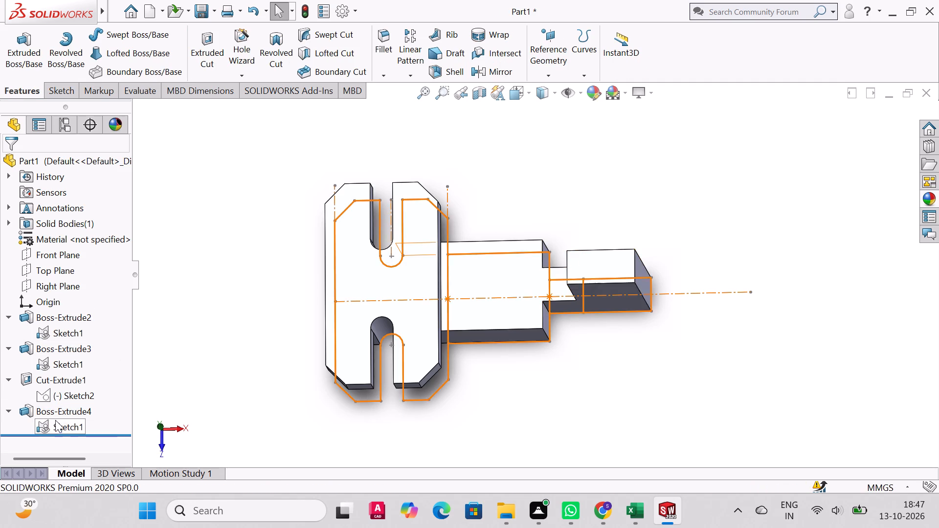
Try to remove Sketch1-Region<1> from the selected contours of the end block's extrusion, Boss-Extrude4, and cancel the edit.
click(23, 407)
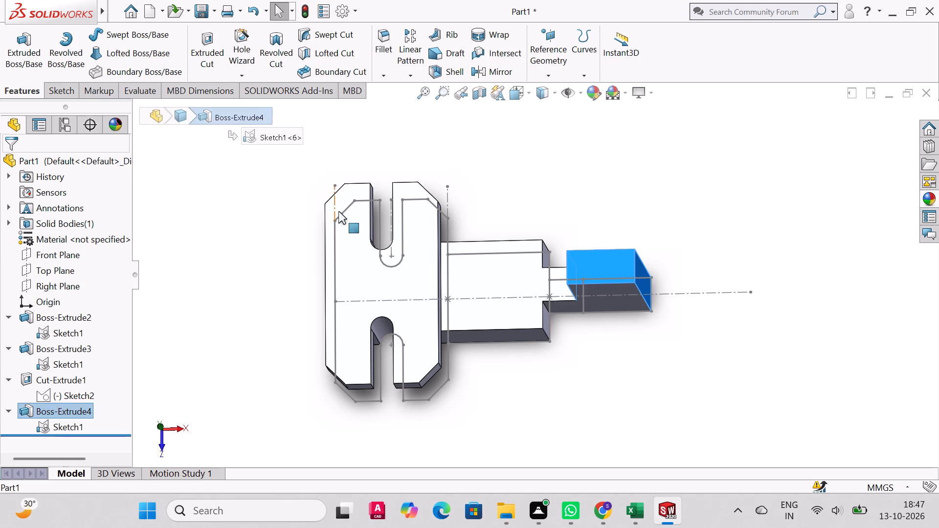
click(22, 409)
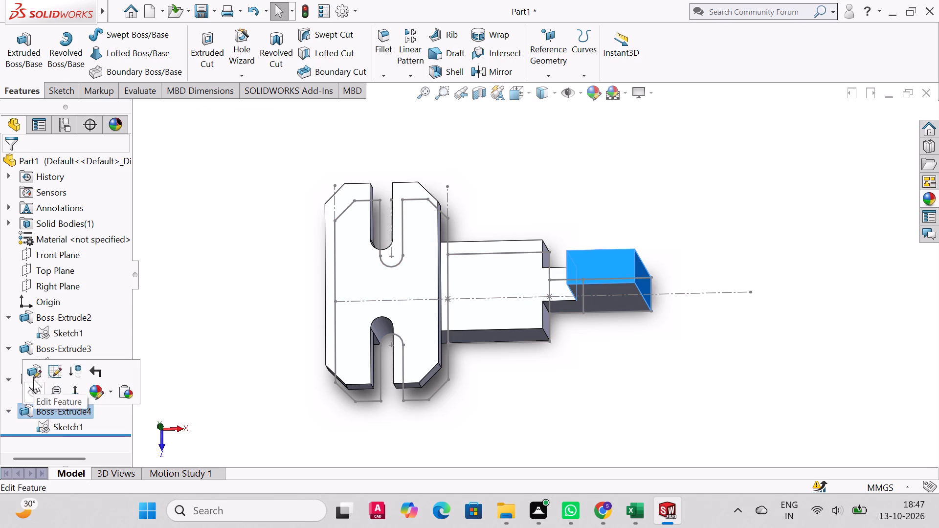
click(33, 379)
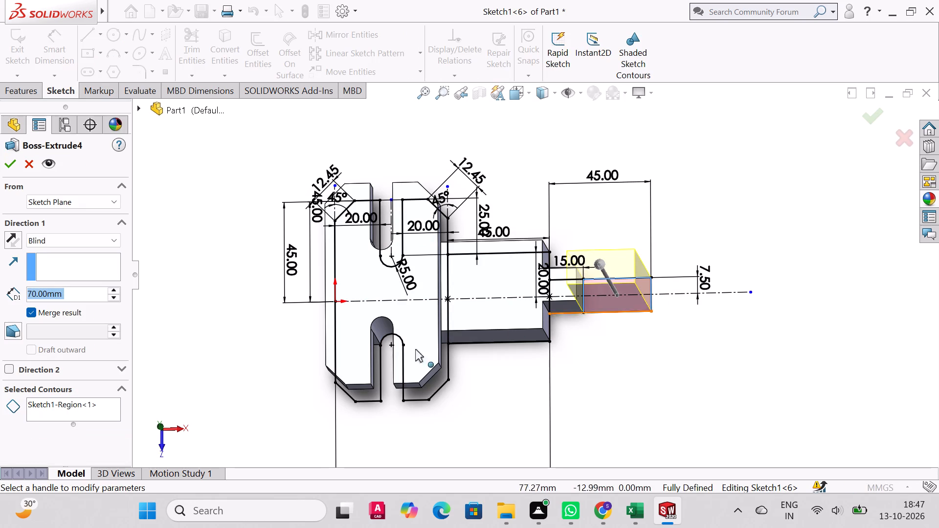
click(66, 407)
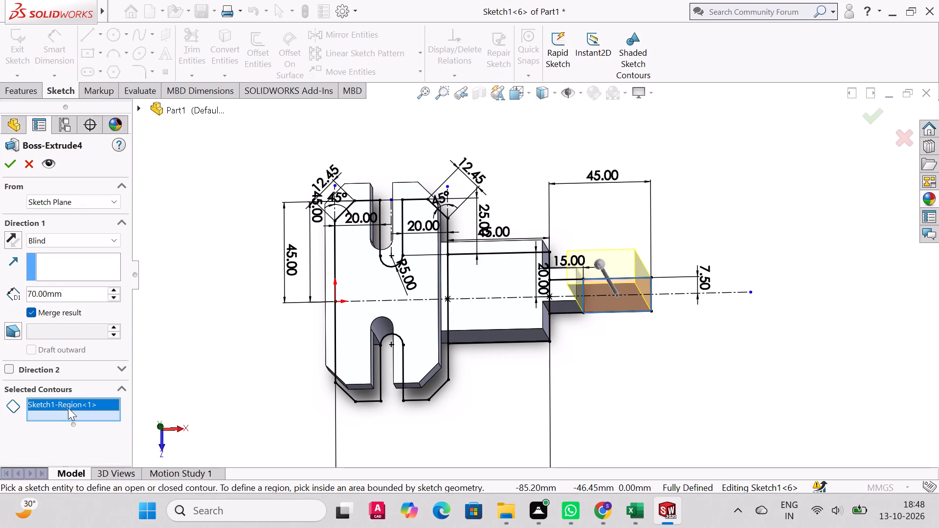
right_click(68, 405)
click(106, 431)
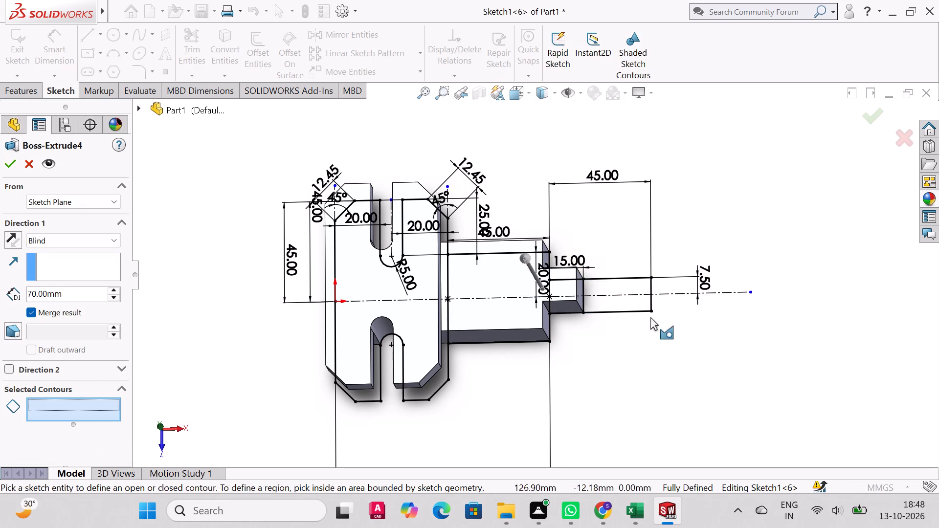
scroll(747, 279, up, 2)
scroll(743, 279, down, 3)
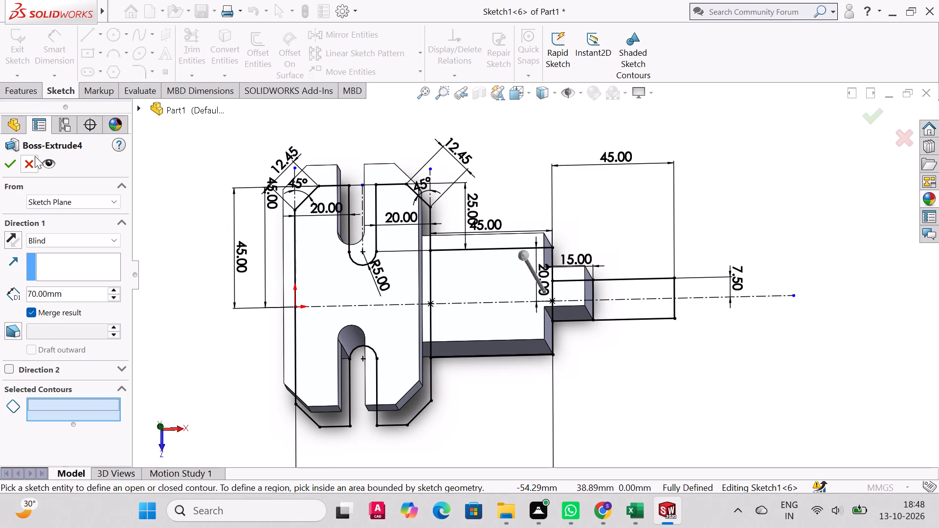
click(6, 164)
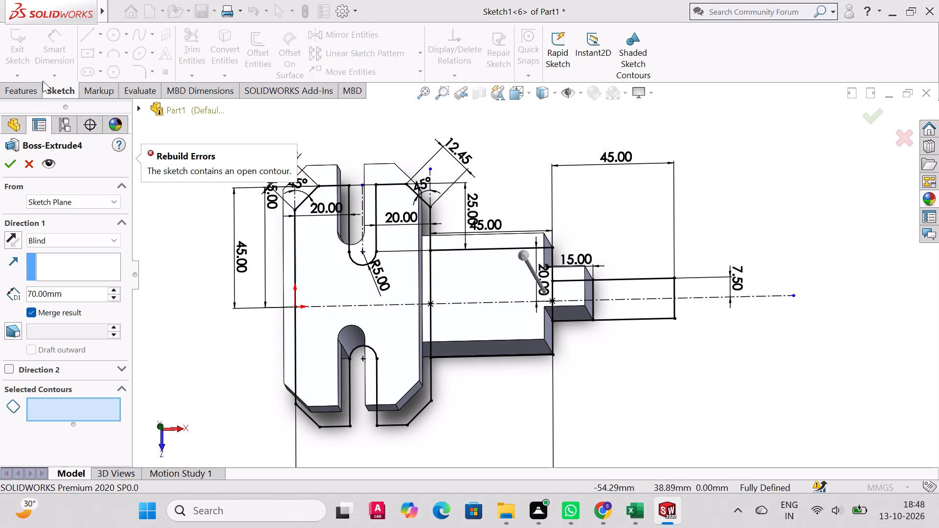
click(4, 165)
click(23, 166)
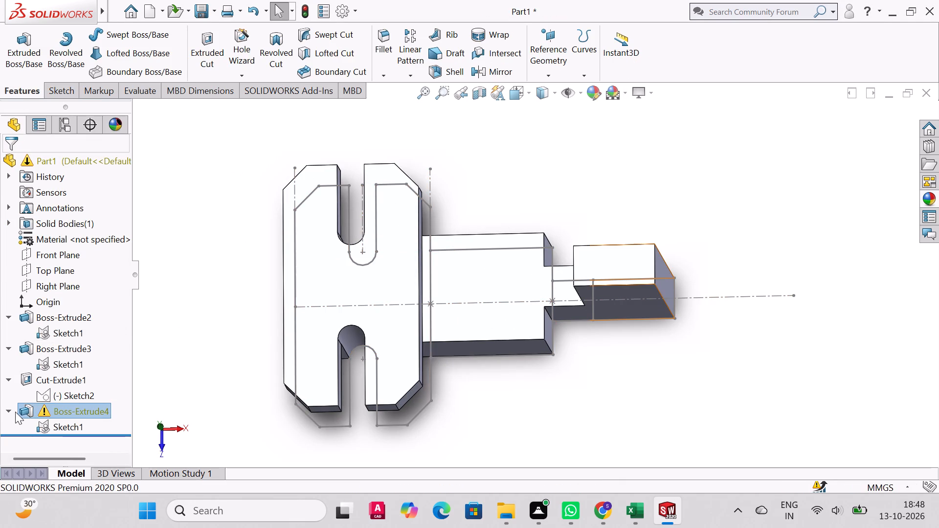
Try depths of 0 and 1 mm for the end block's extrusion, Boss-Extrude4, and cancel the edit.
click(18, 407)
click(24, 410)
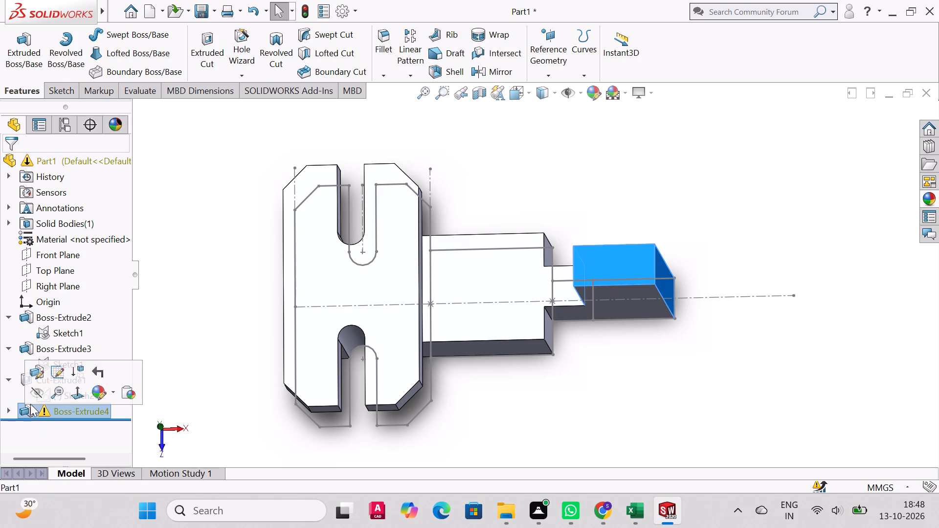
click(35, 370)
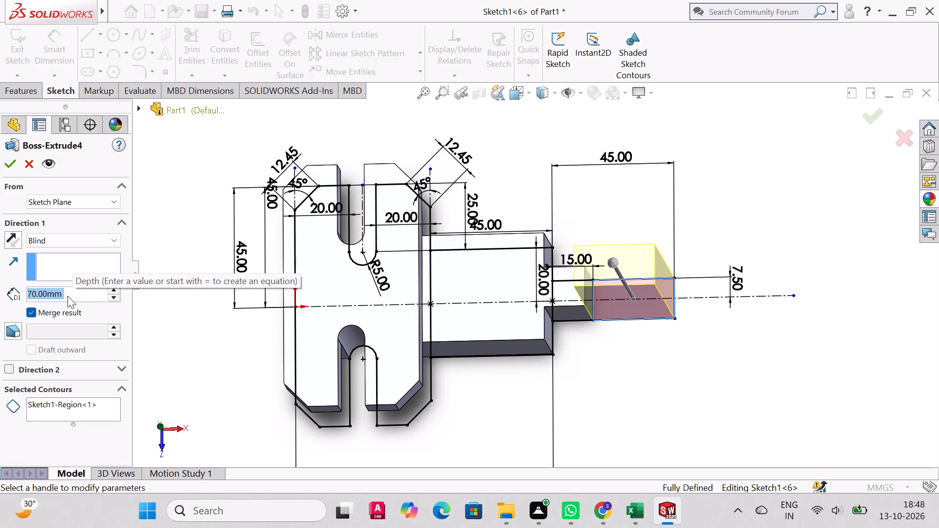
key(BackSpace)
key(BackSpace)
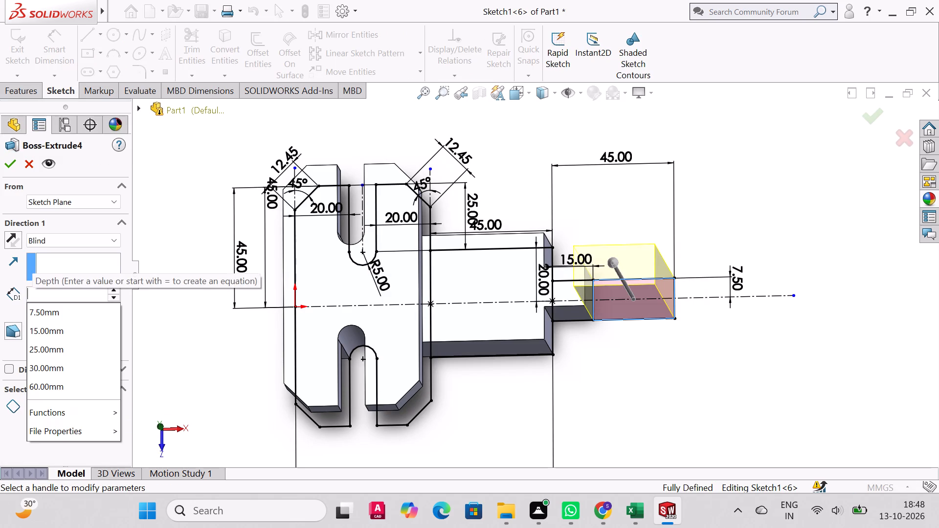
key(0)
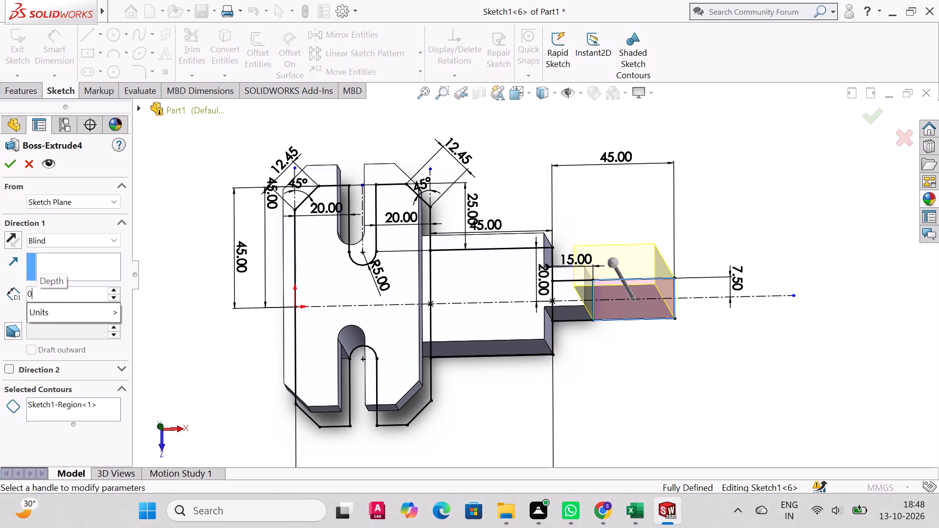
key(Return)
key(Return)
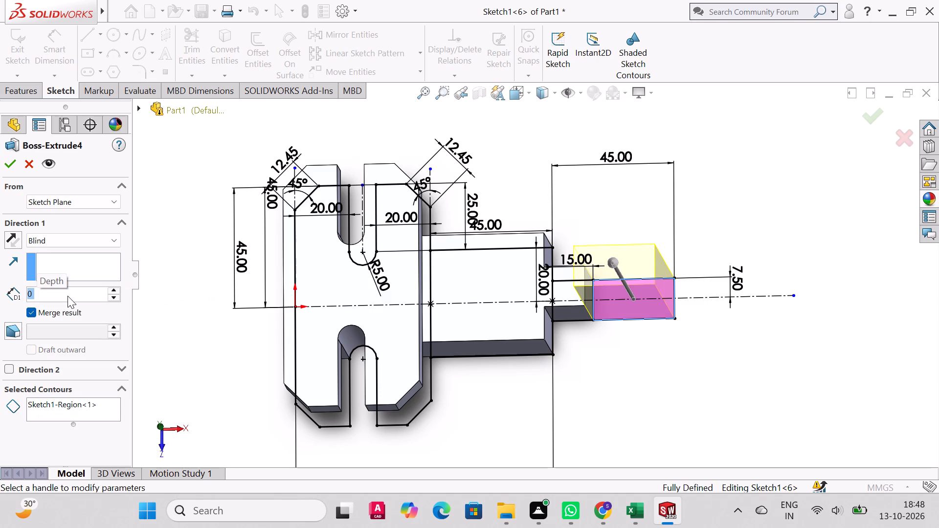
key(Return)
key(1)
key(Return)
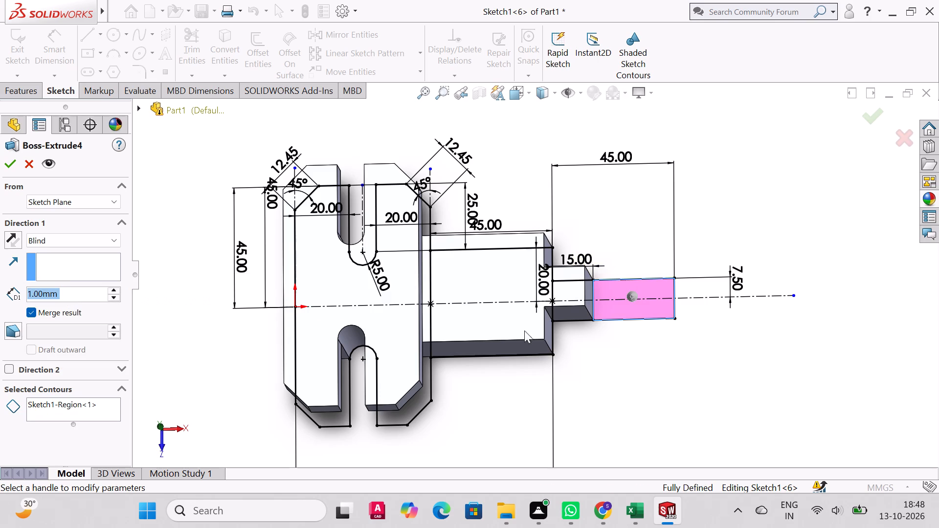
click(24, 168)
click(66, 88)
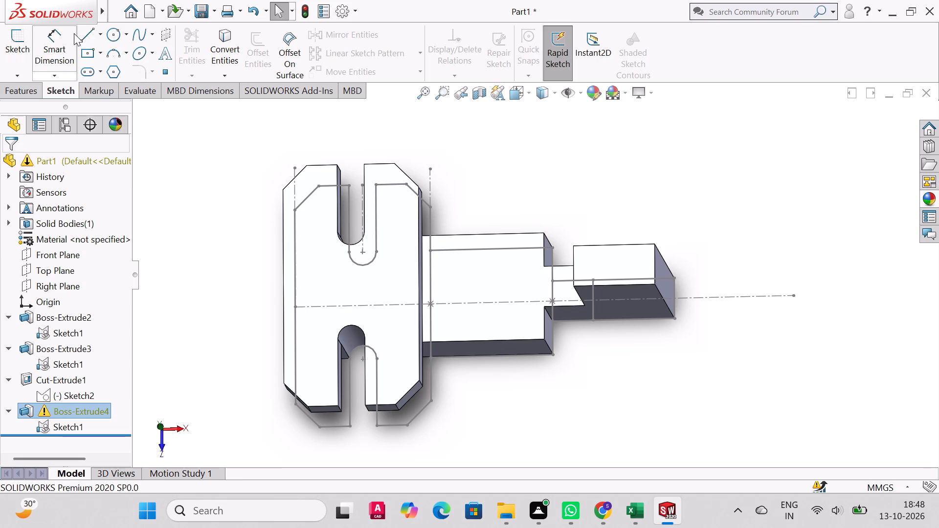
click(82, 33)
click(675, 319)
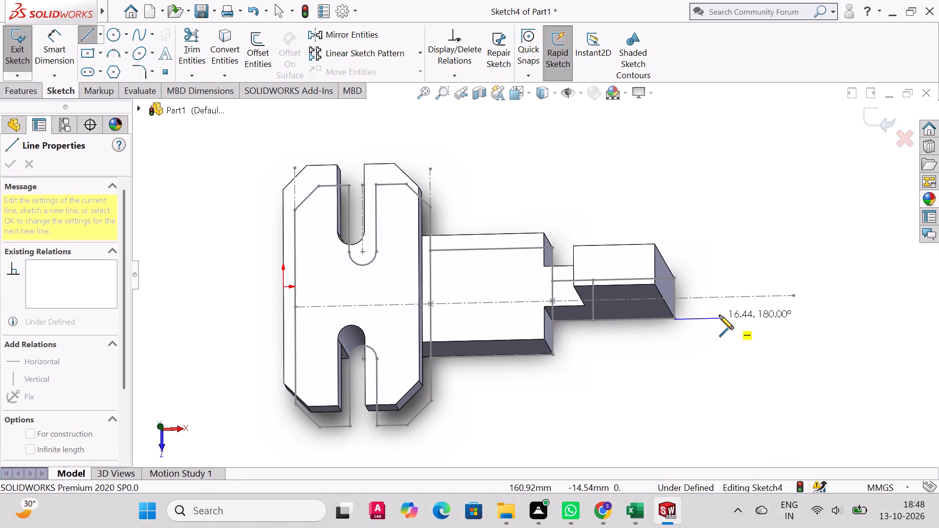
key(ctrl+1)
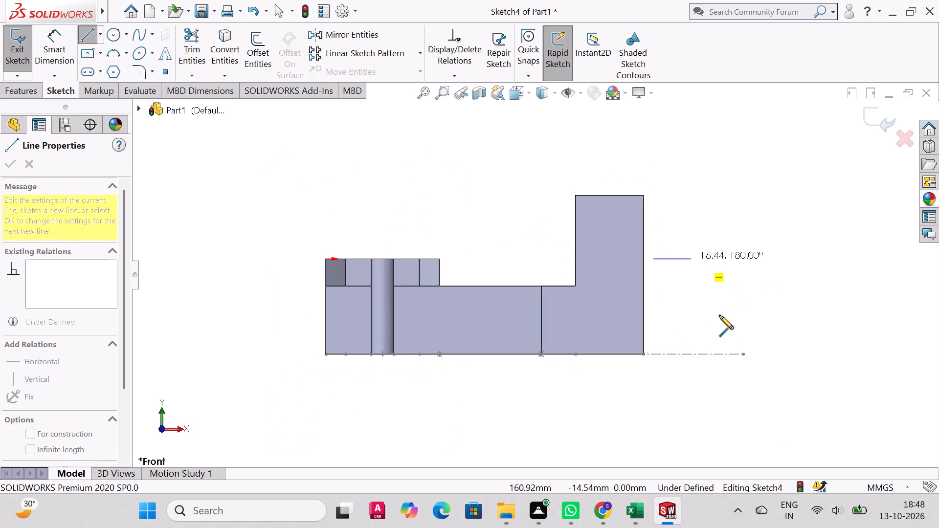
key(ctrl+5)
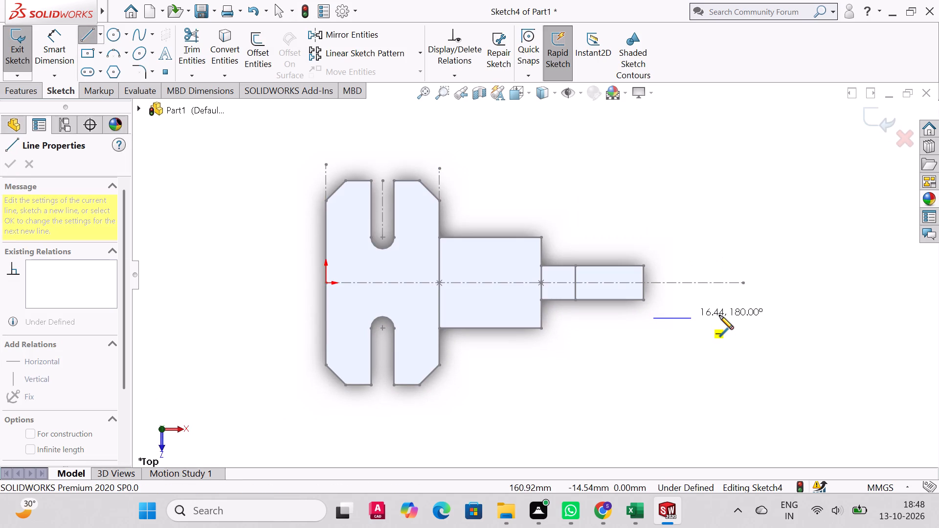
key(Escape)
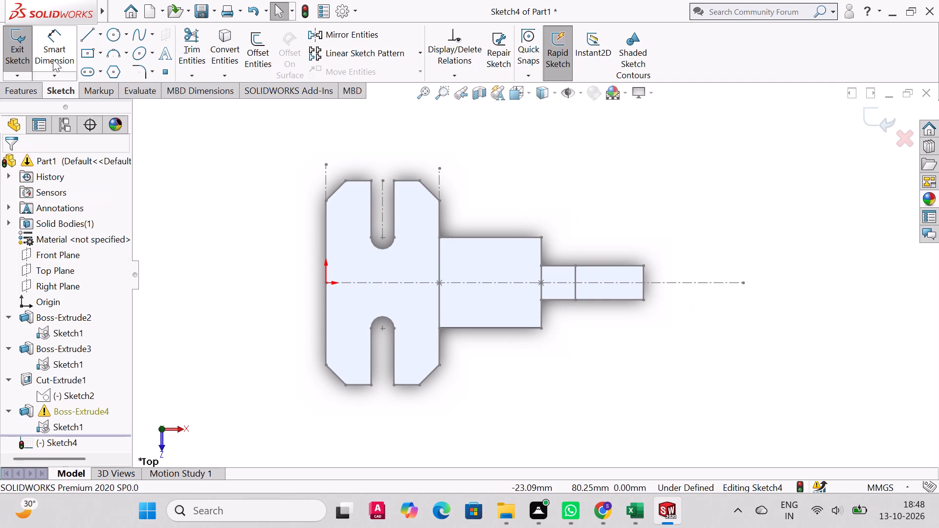
In top view, sketch a horizontal line about 30.5 mm long outward from the end block's lower outer corner.
click(85, 29)
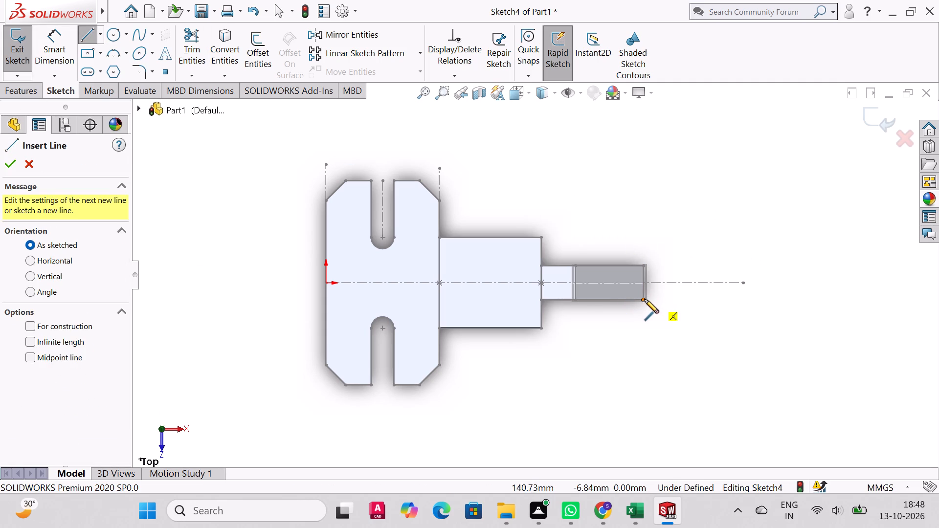
click(644, 300)
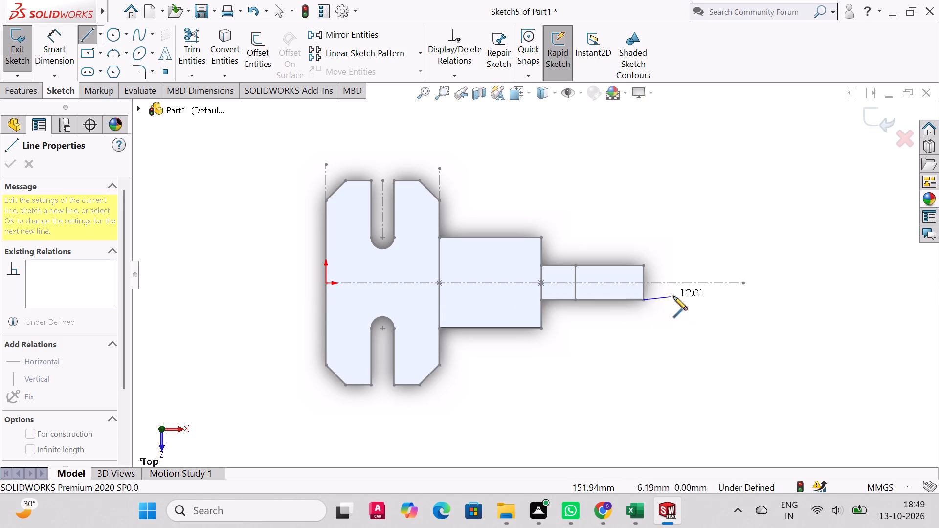
click(713, 301)
right_click(713, 301)
click(735, 308)
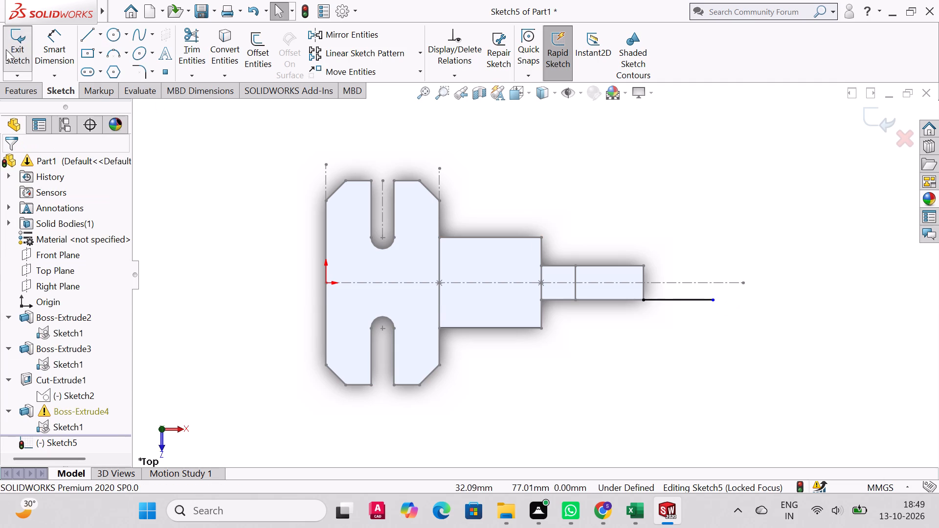
Dimension the new horizontal line's length as 30 mm.
click(56, 36)
click(674, 300)
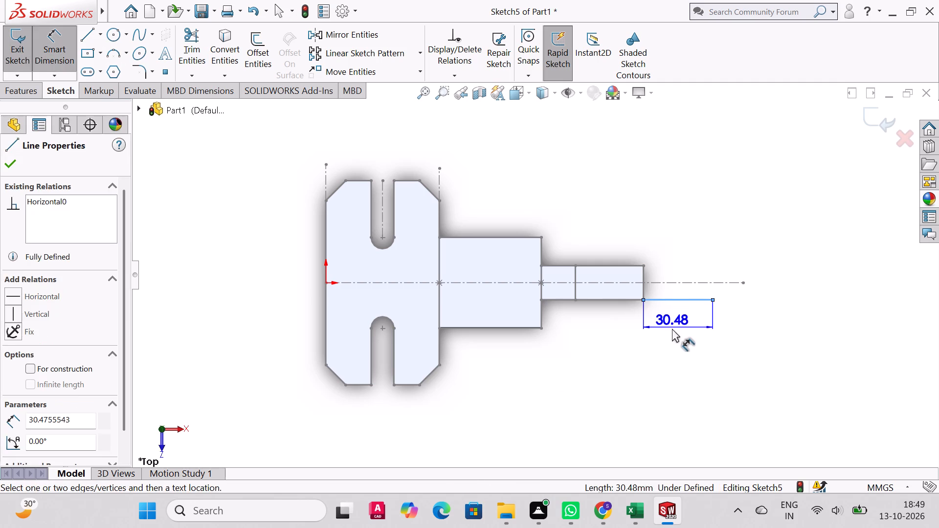
click(672, 330)
text(30)
key(Return)
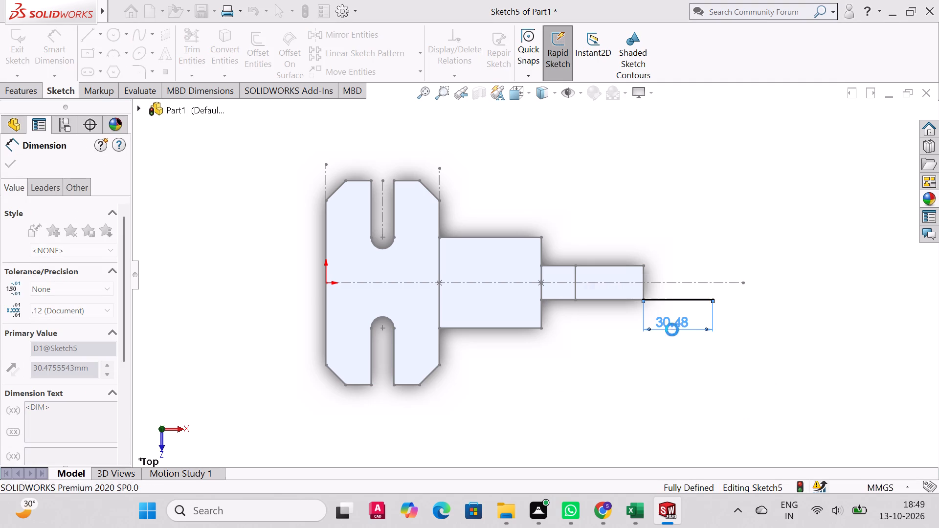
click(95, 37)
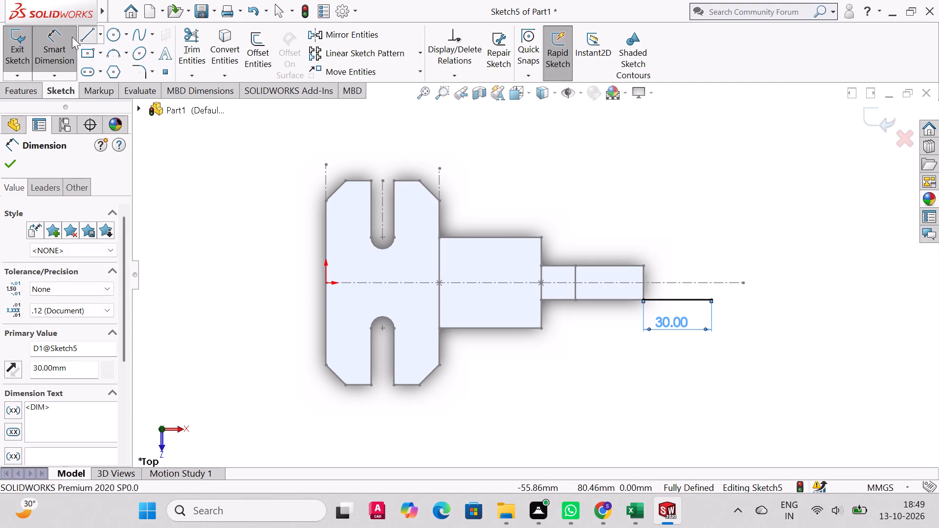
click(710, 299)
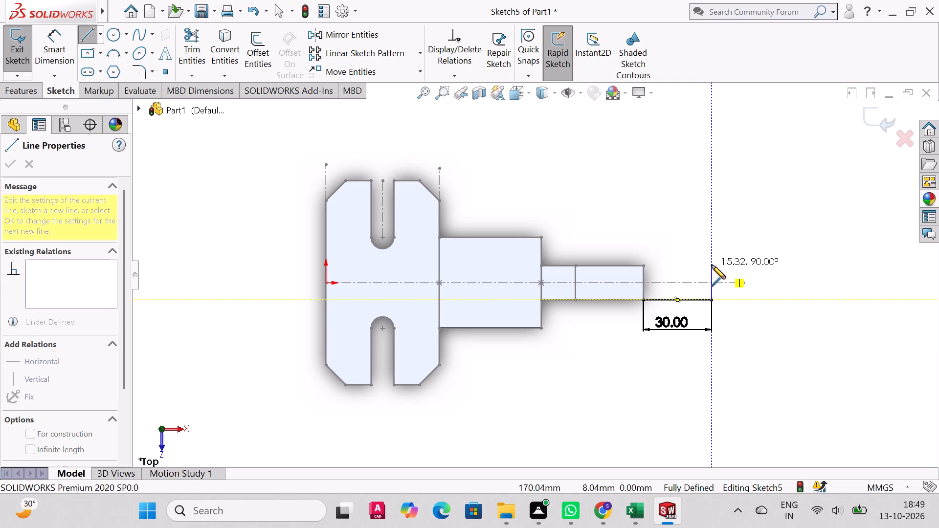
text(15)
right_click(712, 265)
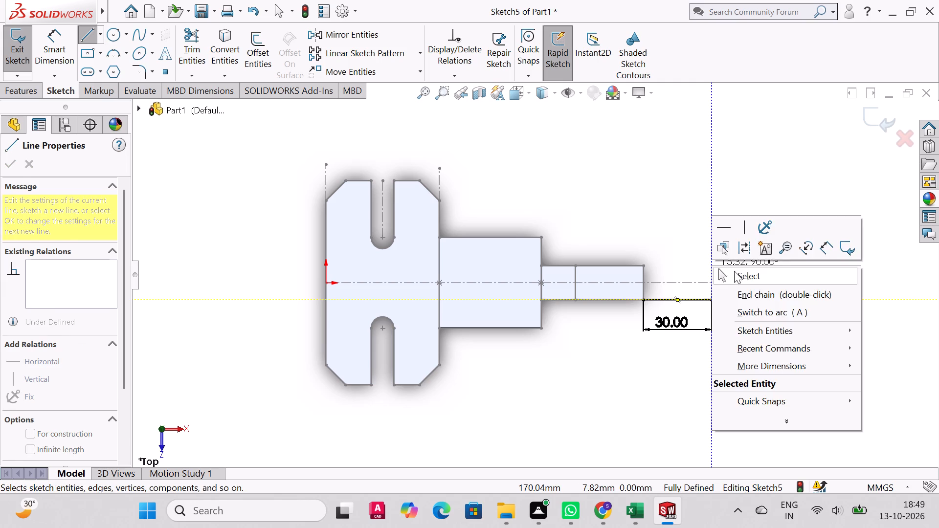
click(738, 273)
Complete the rectangle beyond the end block with a parallel line from its other outer corner and a closing end line, then exit the sketch.
click(90, 33)
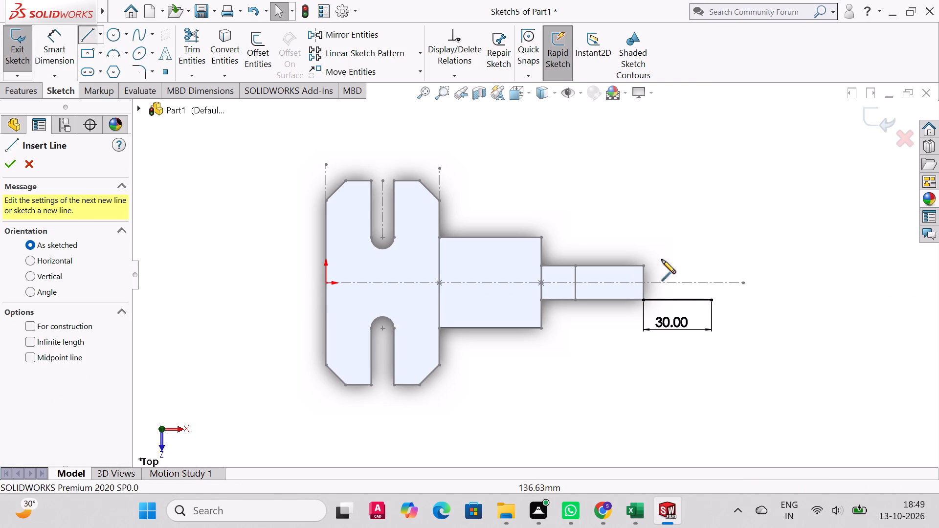
click(645, 267)
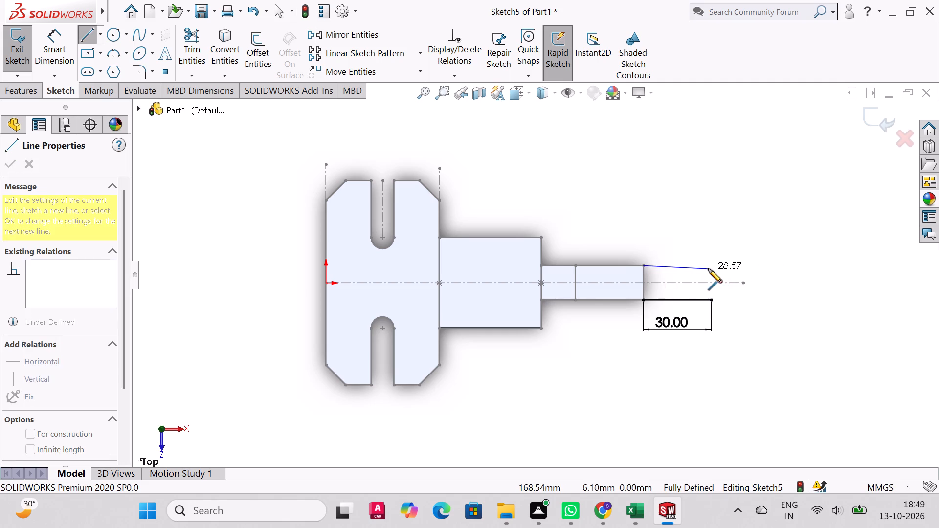
click(710, 265)
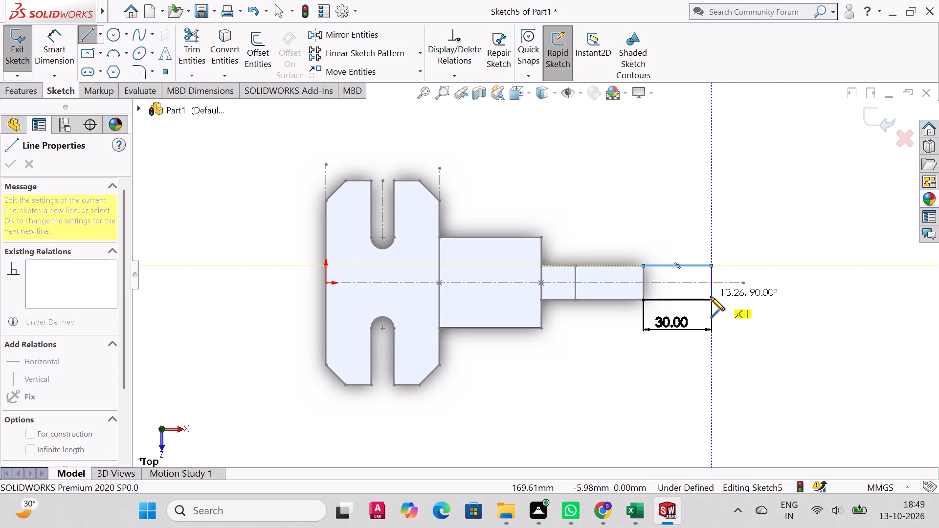
click(711, 298)
right_click(714, 289)
click(740, 297)
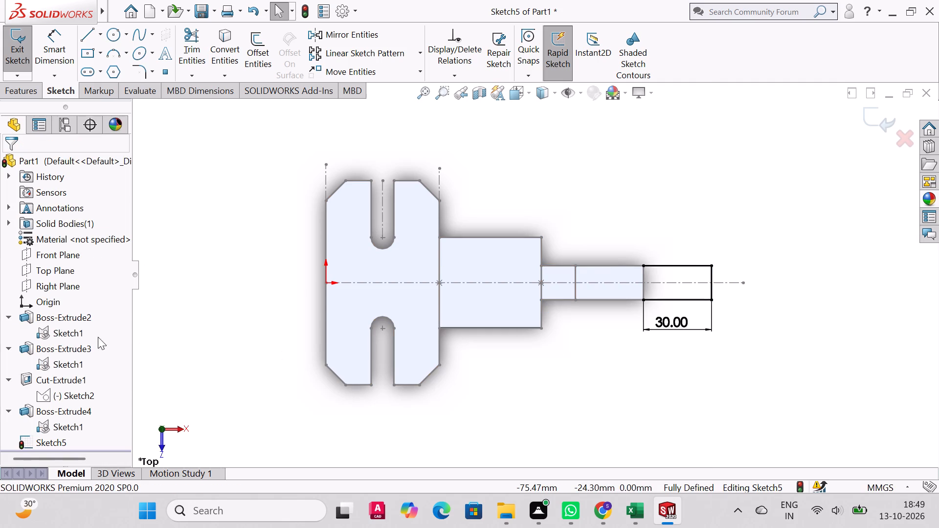
key(Escape)
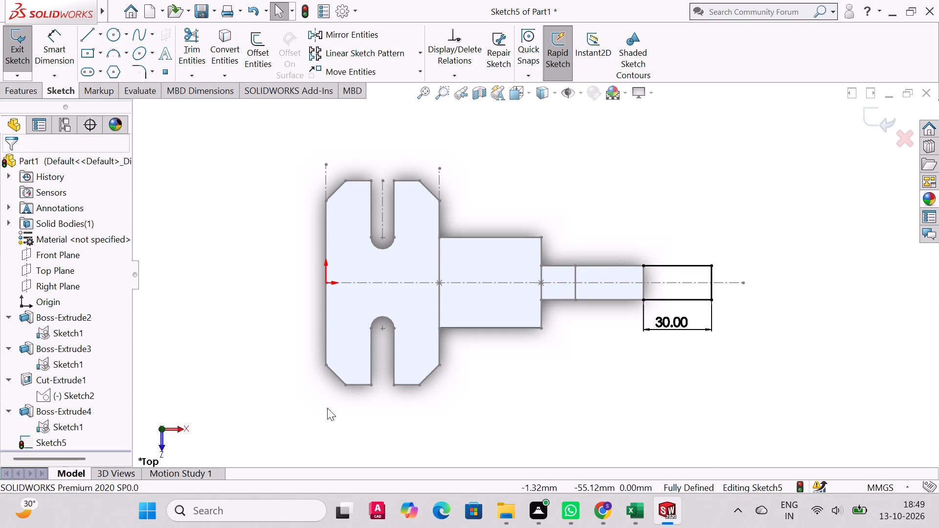
key(Escape)
click(28, 53)
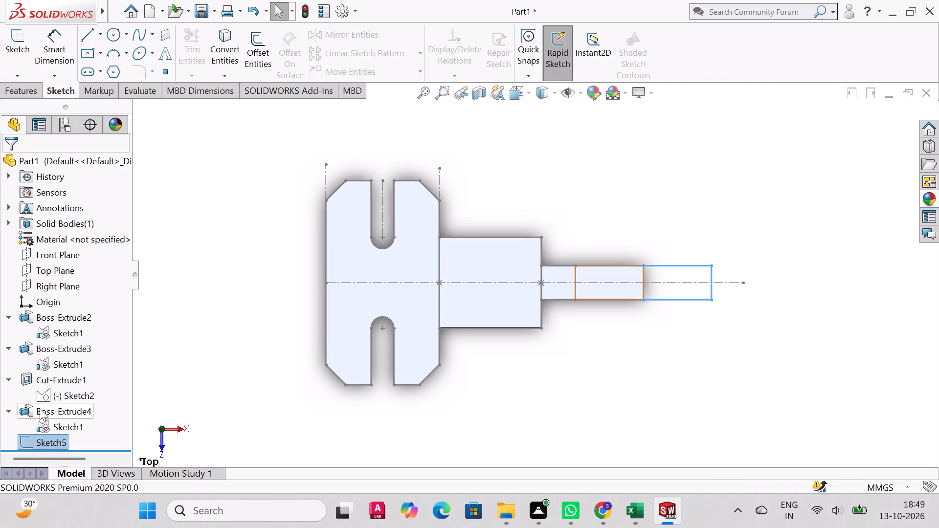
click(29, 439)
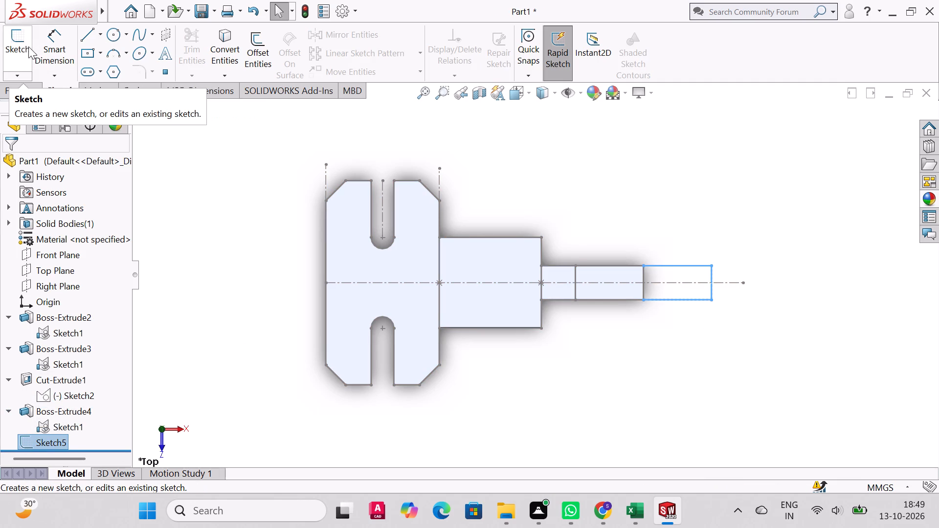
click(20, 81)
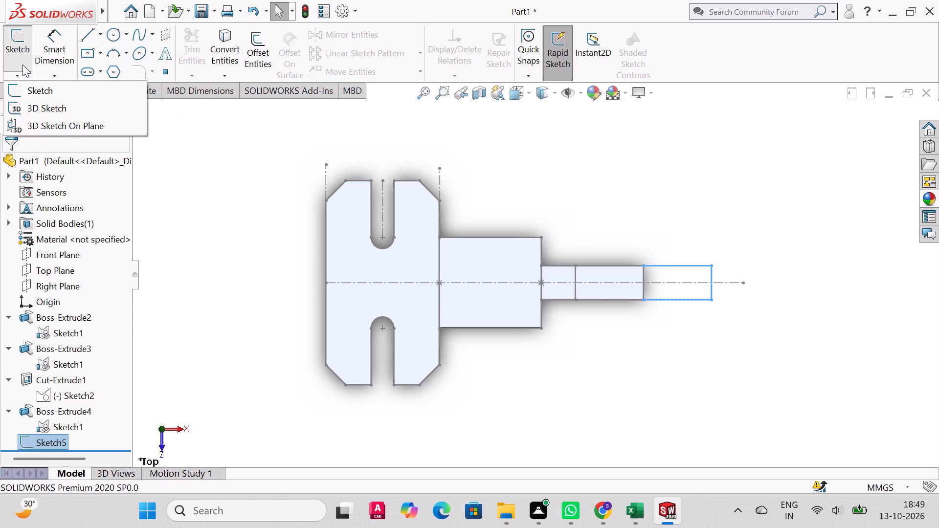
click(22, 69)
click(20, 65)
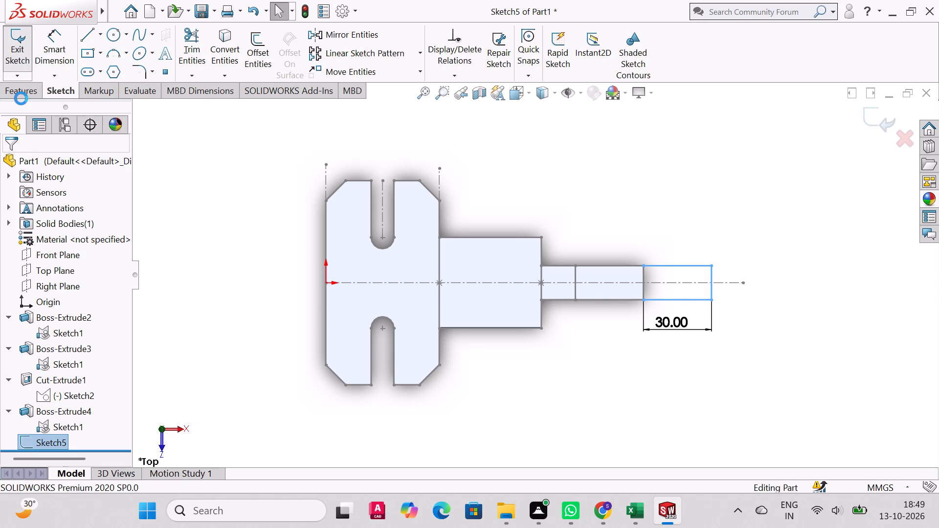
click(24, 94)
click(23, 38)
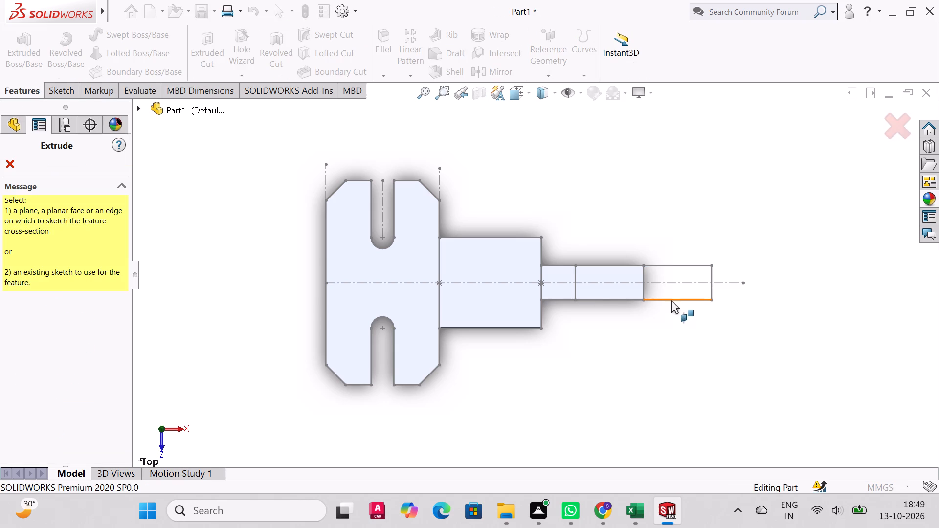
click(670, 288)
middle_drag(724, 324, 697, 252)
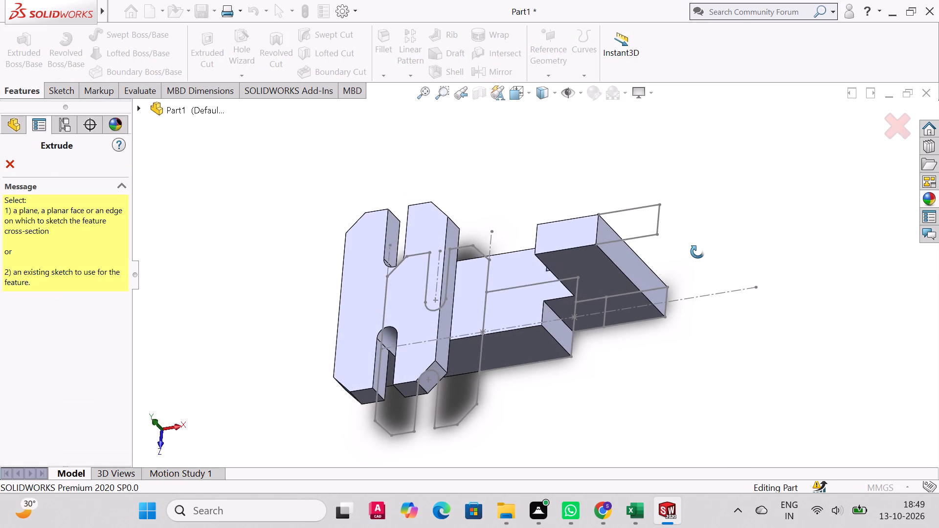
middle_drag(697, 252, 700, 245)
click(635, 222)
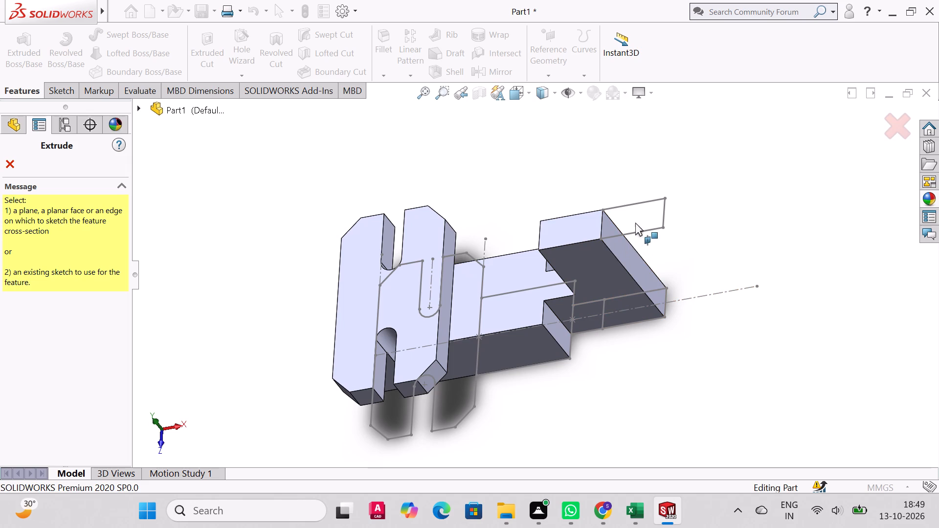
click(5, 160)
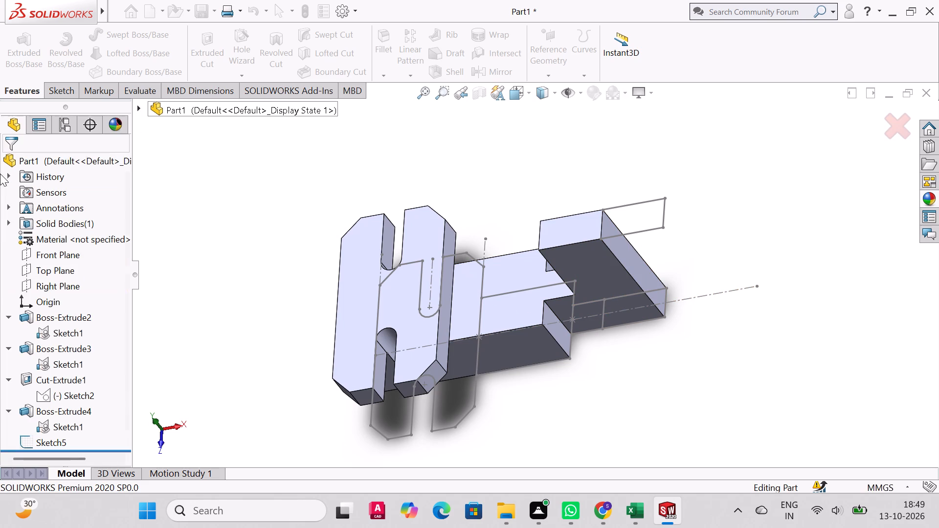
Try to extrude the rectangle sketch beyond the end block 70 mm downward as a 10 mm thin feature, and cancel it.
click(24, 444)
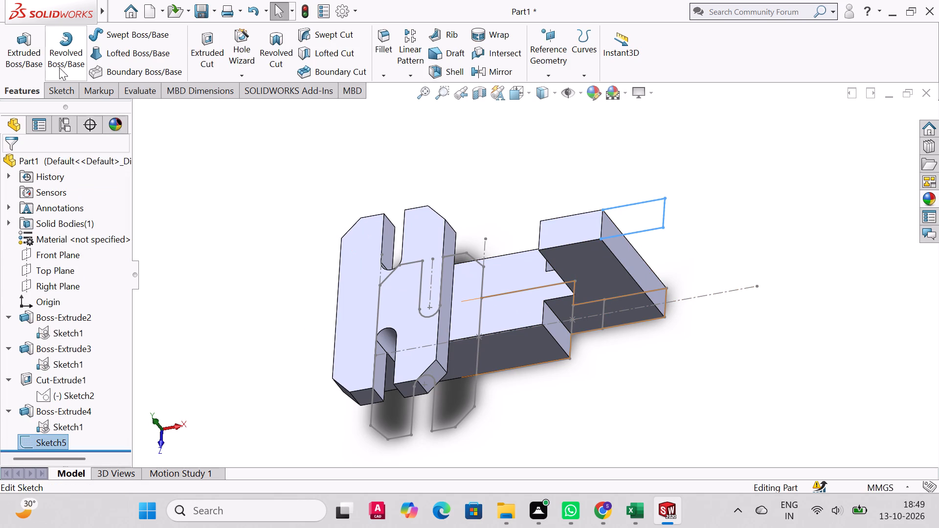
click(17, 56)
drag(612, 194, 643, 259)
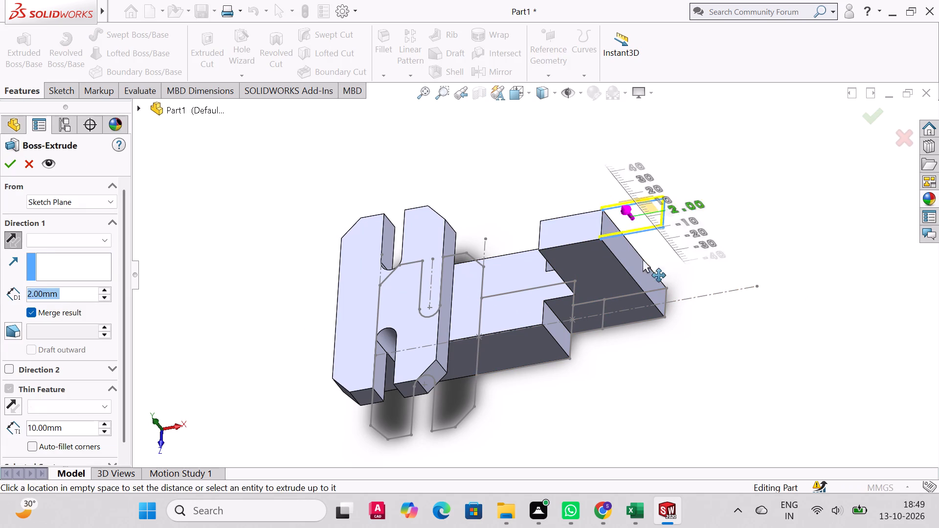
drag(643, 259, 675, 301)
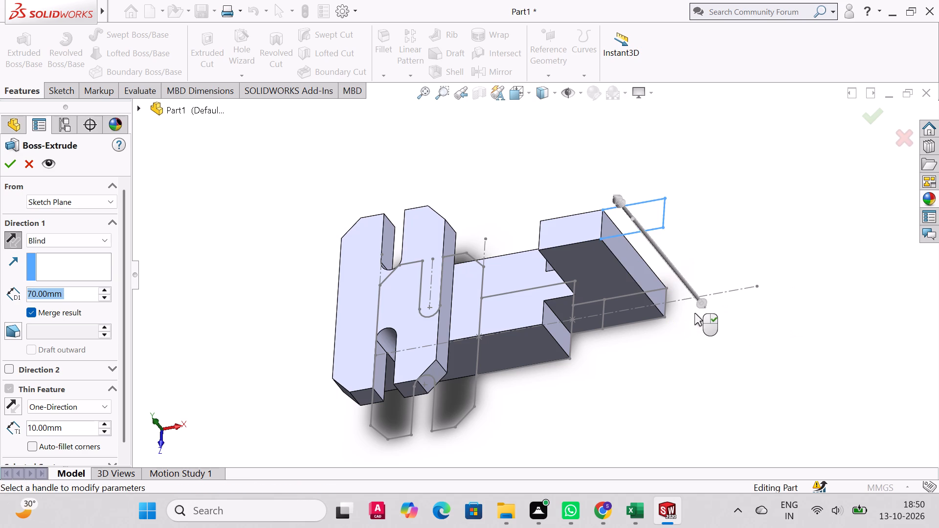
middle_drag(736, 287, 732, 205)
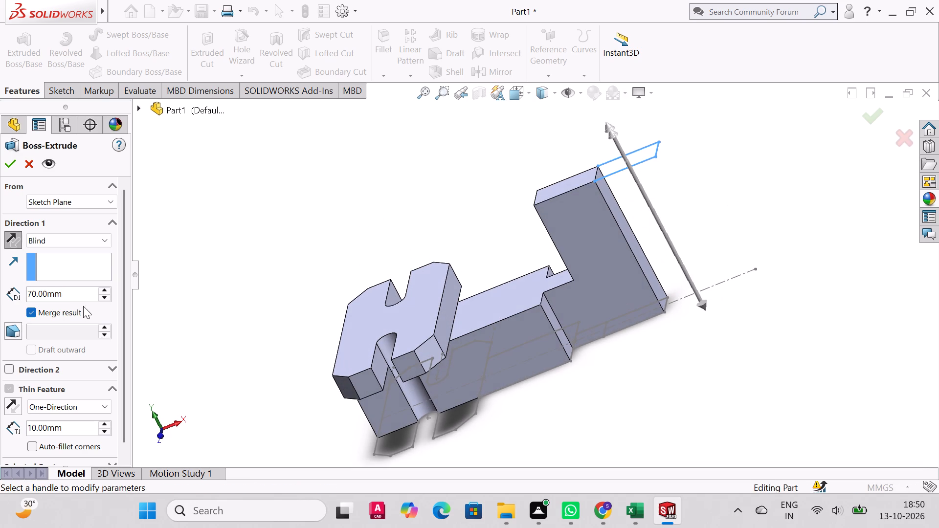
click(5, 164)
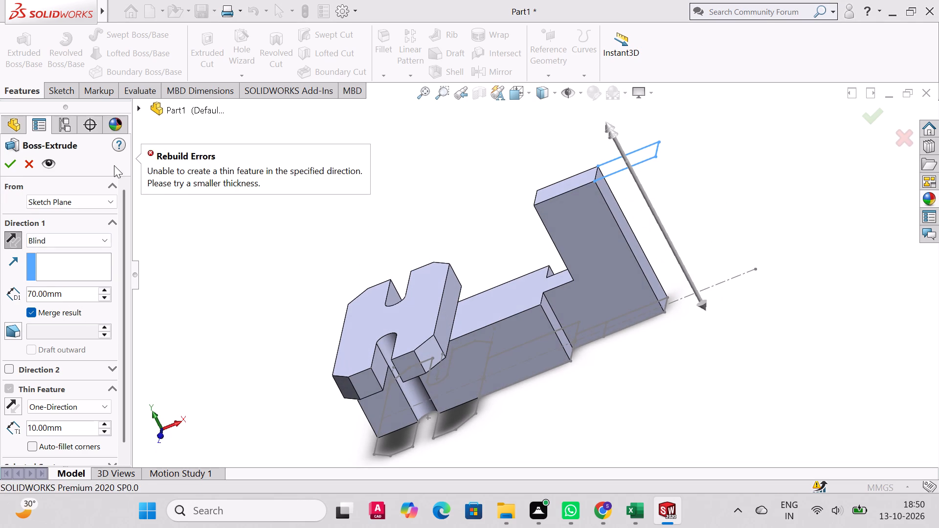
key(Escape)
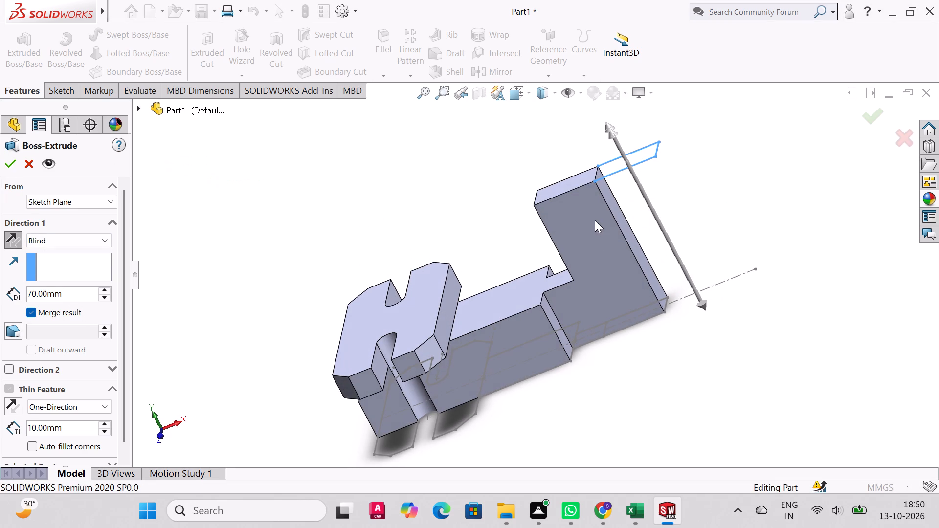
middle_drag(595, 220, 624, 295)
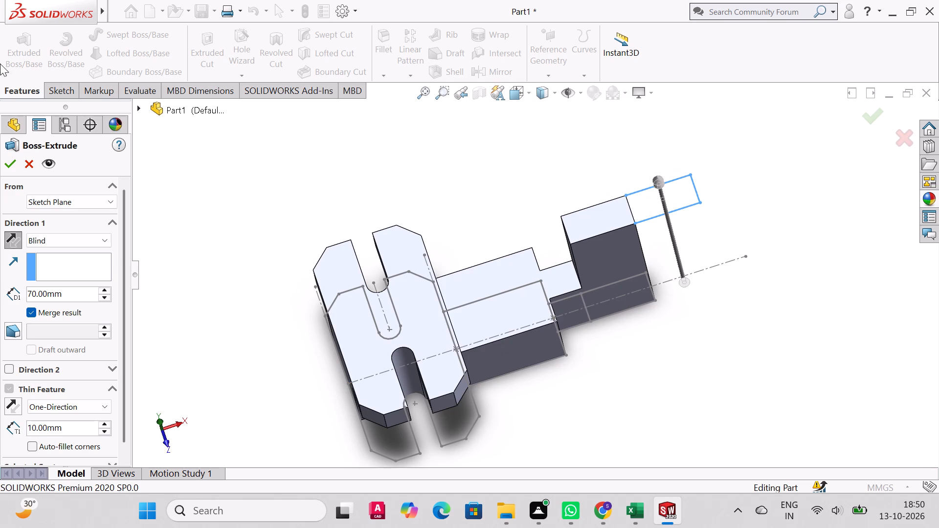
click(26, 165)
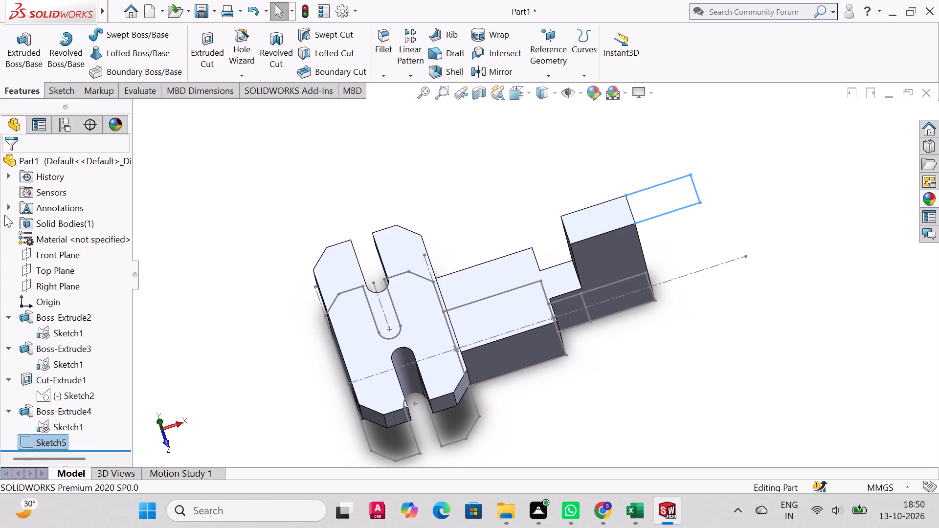
Edit the rectangle sketch and close its open side with a line along the end block's outer edge.
click(29, 446)
click(43, 406)
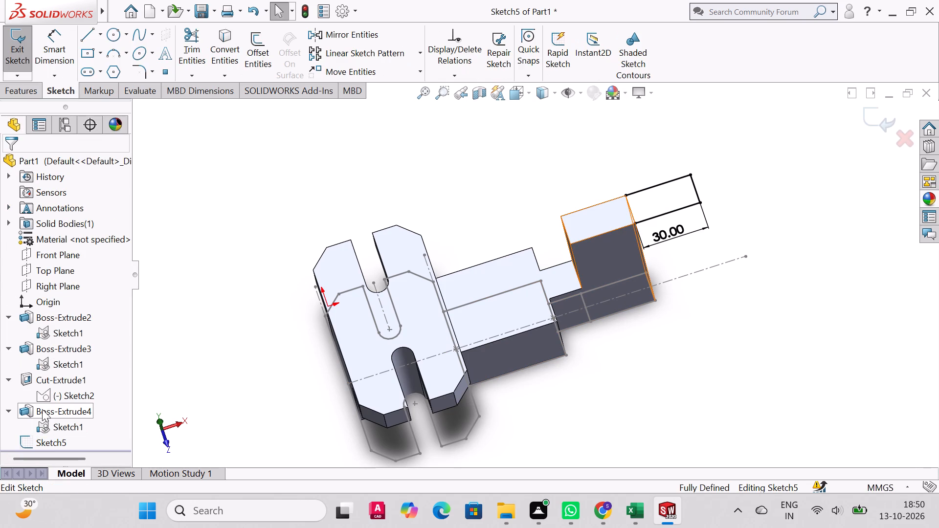
click(96, 32)
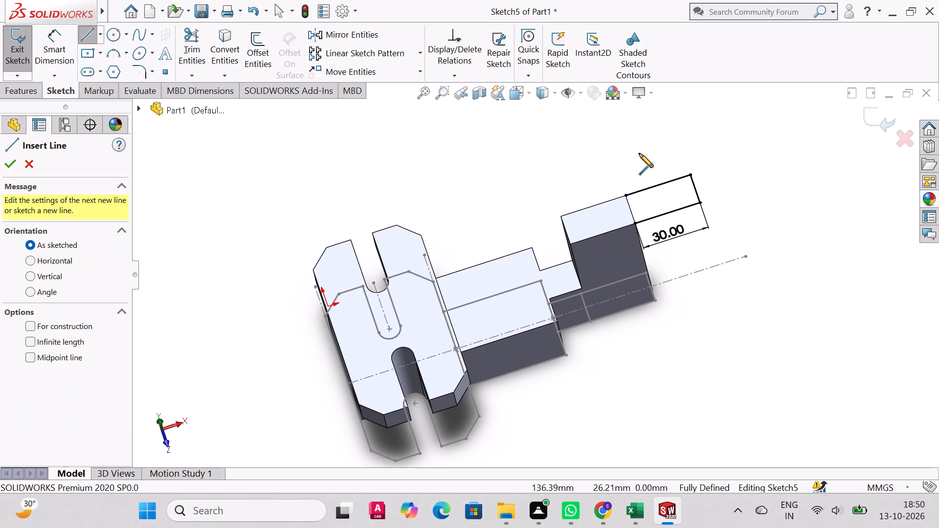
click(627, 197)
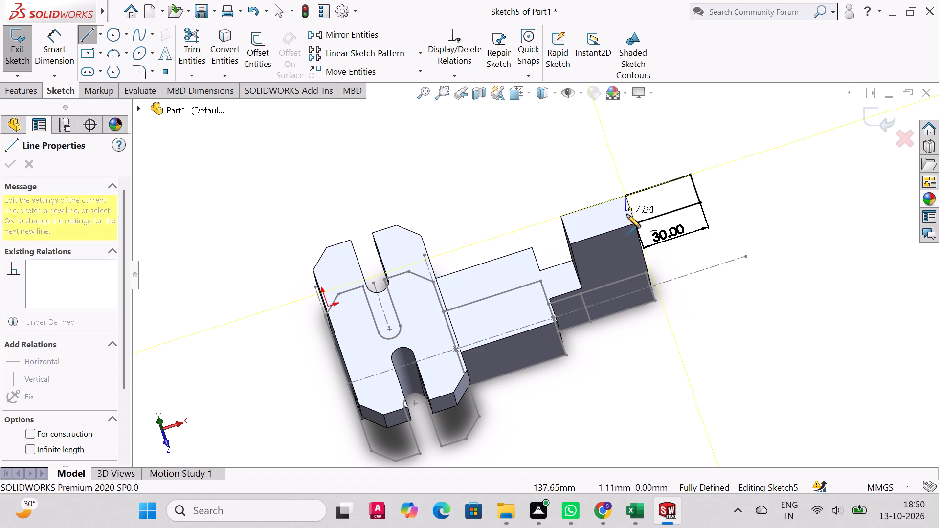
click(637, 222)
right_click(636, 213)
click(669, 221)
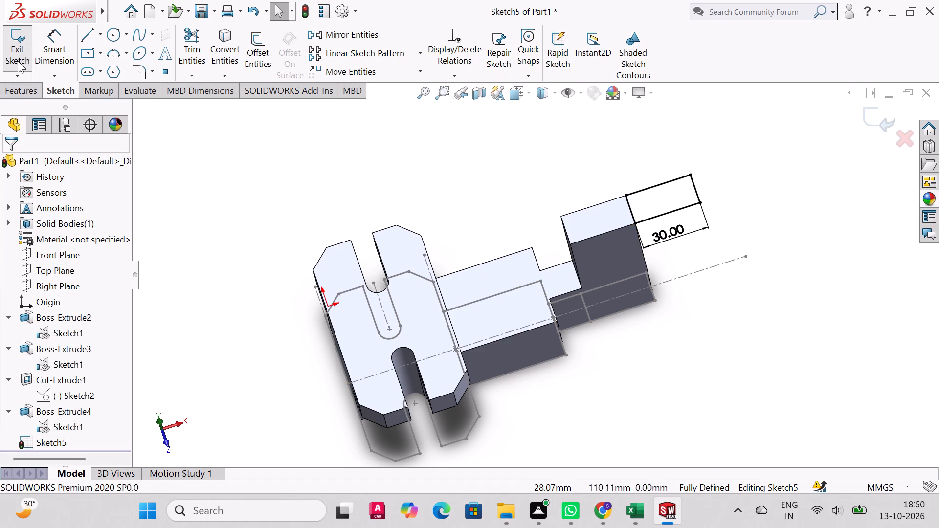
Extrude the closed rectangle 70 mm downward as a merged boss beside the end block.
click(18, 91)
click(28, 48)
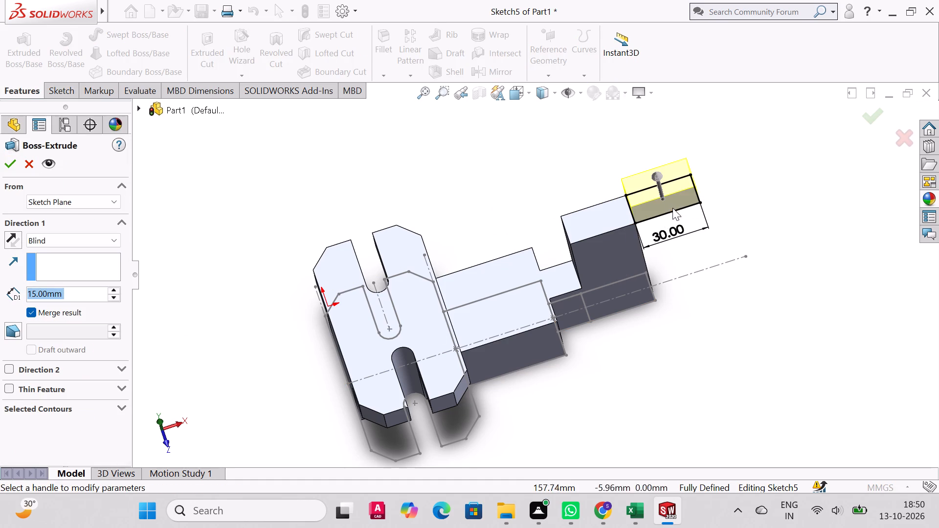
drag(657, 176, 685, 275)
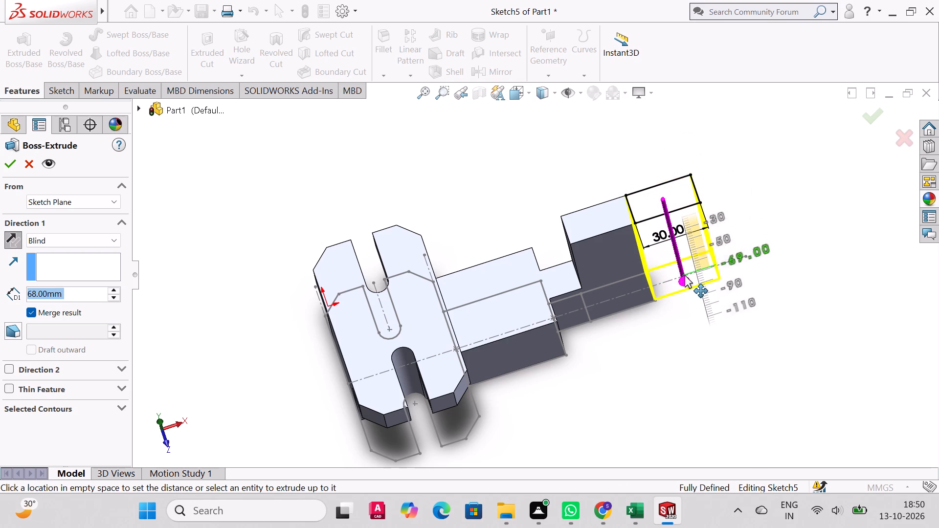
drag(685, 275, 687, 277)
text(70)
key(Return)
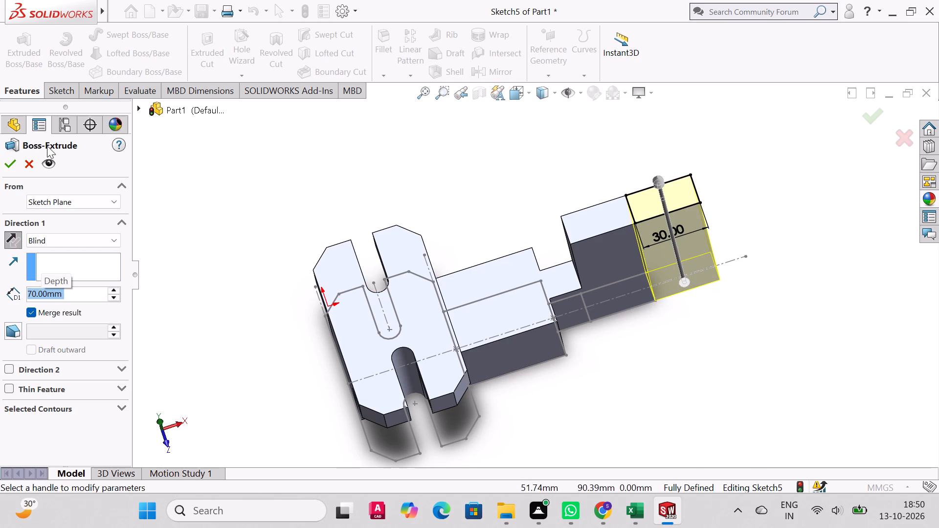
click(9, 167)
In front view, sketch a horizontal line about 30 mm long across the end block from its inner corner with the arm's top edge.
middle_drag(738, 326, 718, 230)
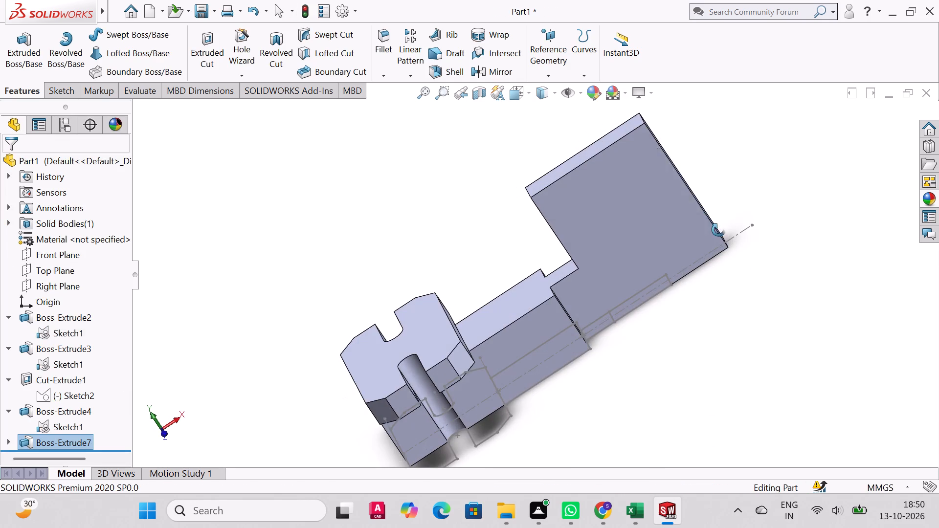
middle_drag(718, 230, 719, 230)
key(ctrl+1)
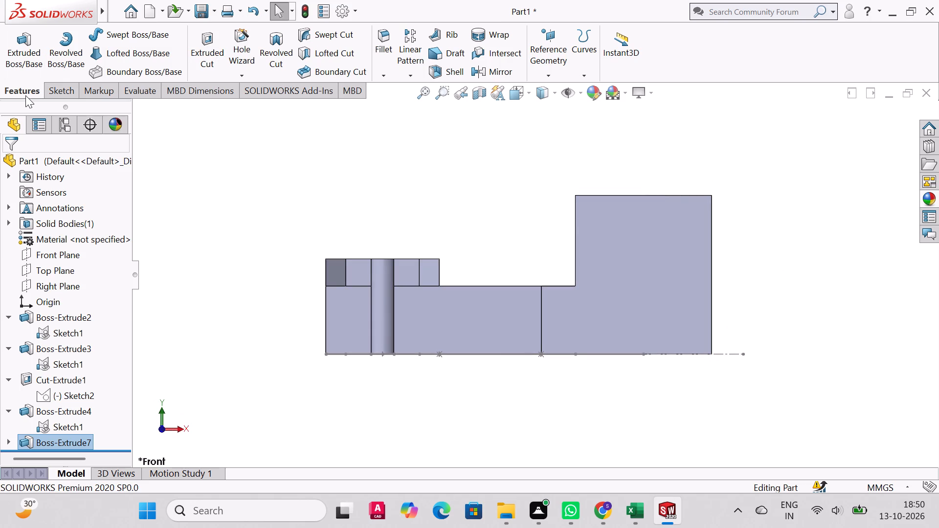
click(58, 87)
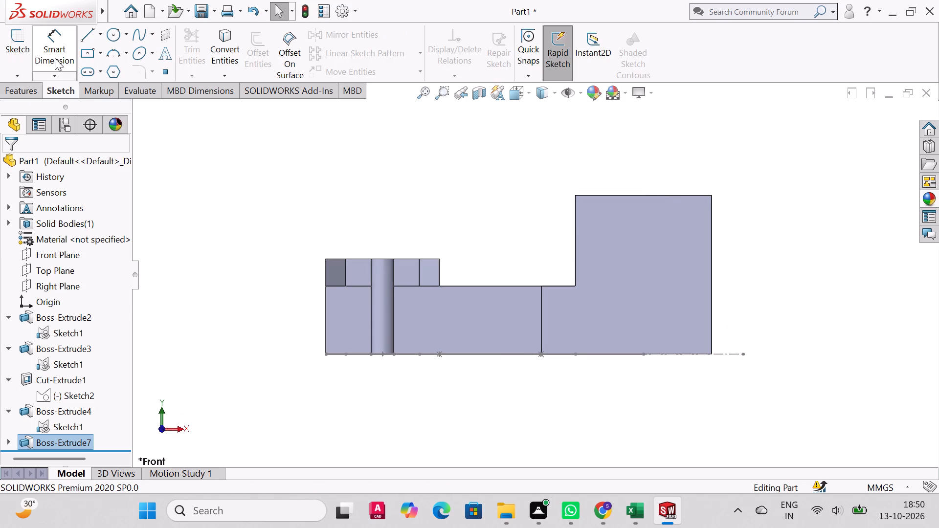
click(85, 42)
click(576, 286)
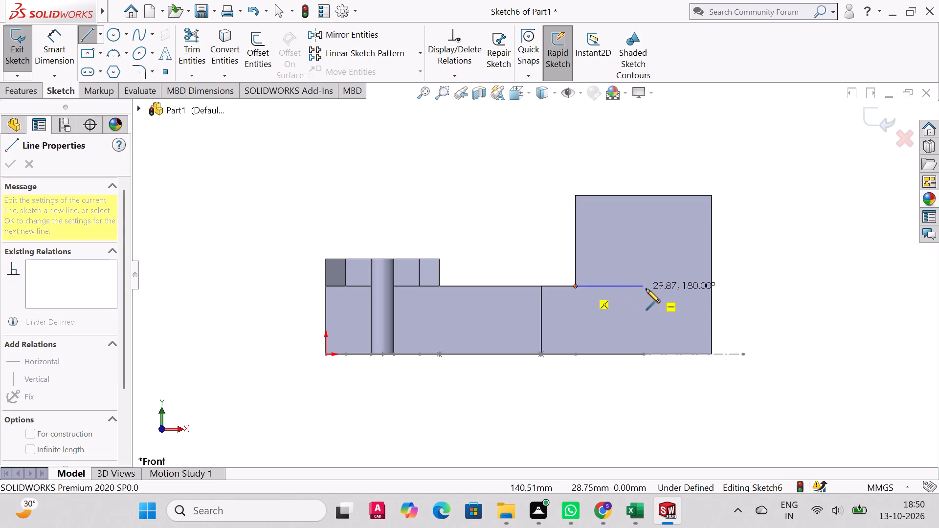
click(644, 289)
right_click(644, 289)
click(667, 297)
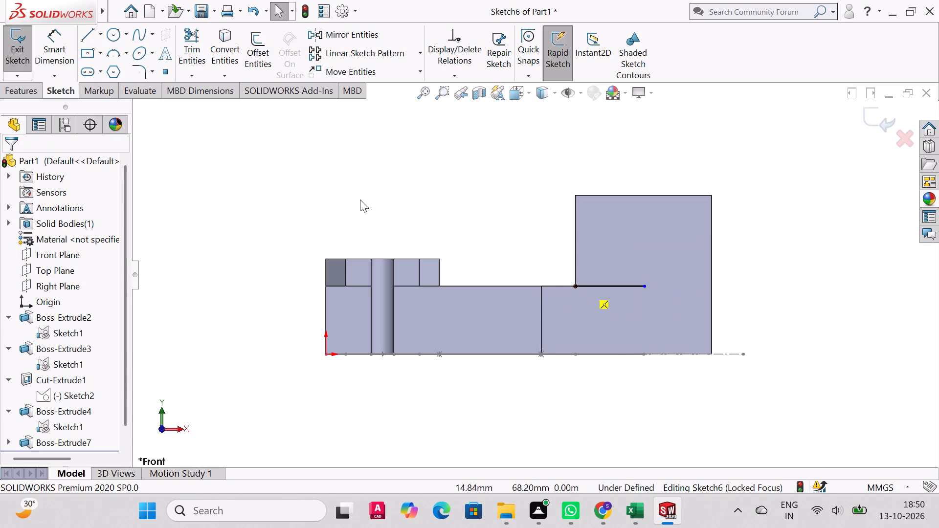
Dimension the horizontal line's length as 30 mm.
click(59, 34)
click(606, 286)
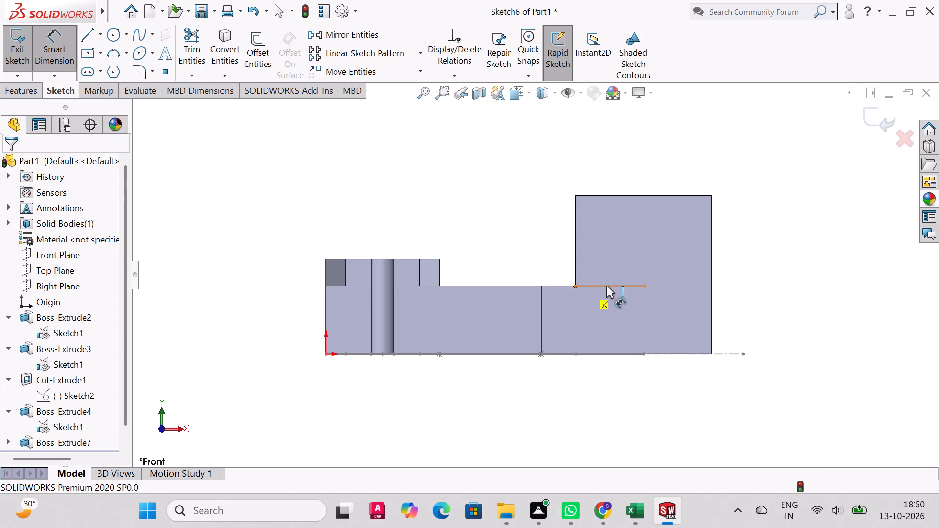
click(612, 322)
text(30)
key(Return)
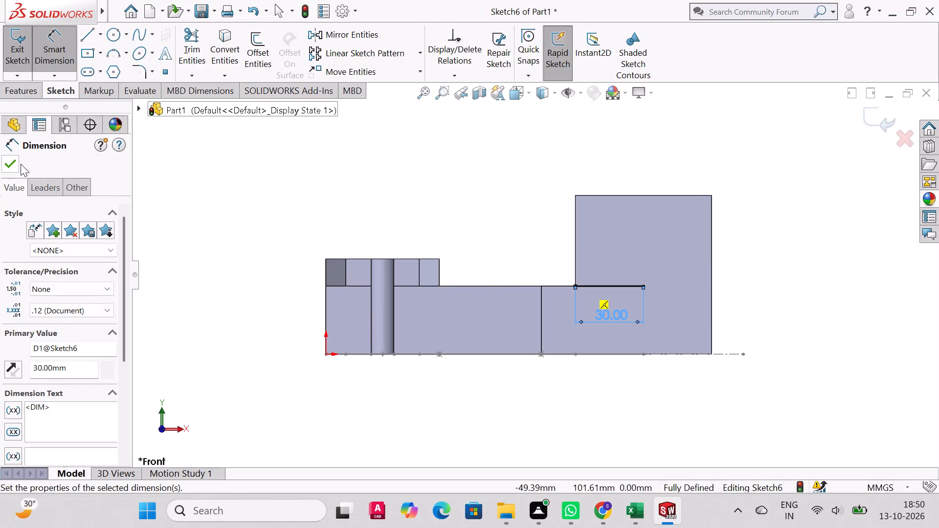
click(22, 164)
click(6, 167)
Sketch a circle of radius 30 mm centred on the line's free end, reaching the end block's outer edge.
click(122, 31)
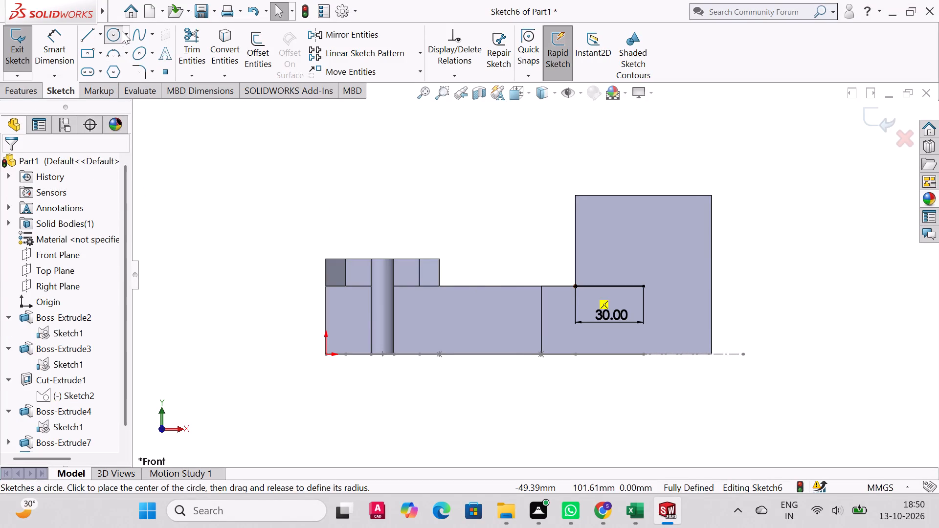
click(118, 36)
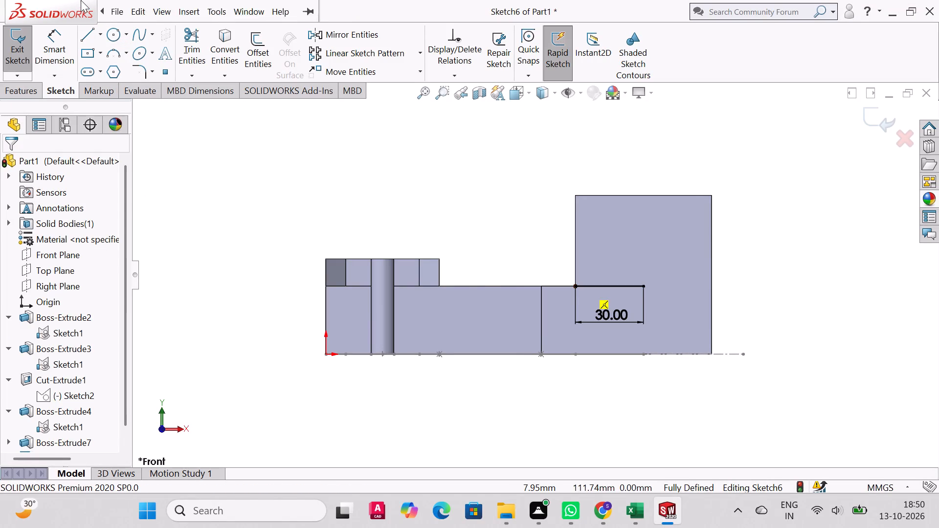
click(109, 33)
click(643, 286)
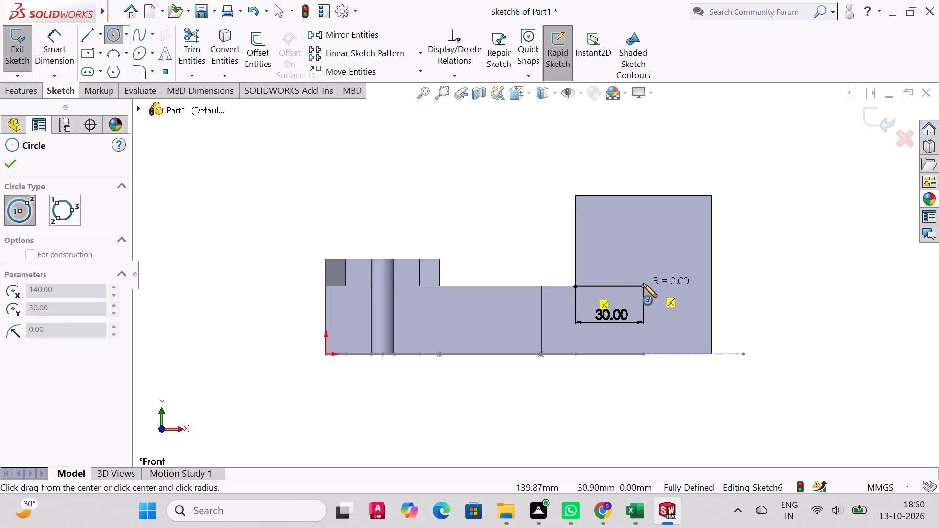
click(711, 286)
right_click(711, 286)
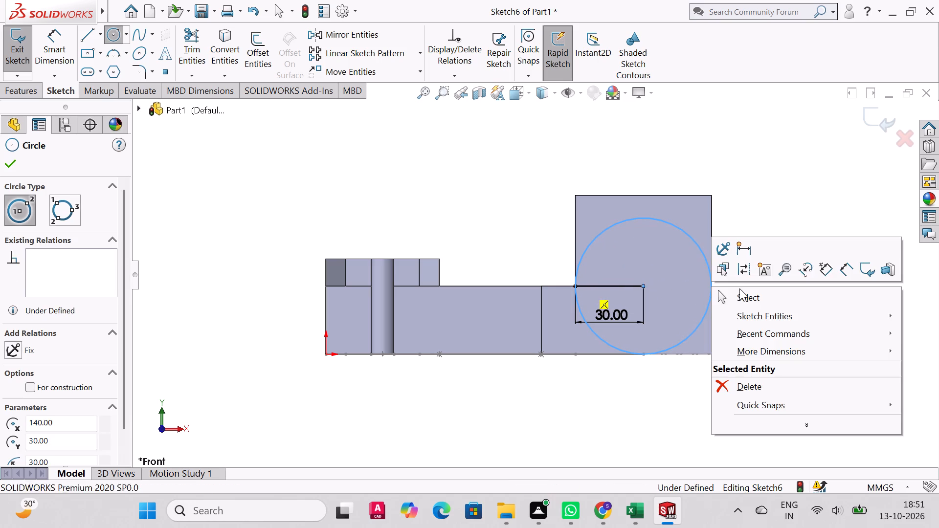
click(741, 289)
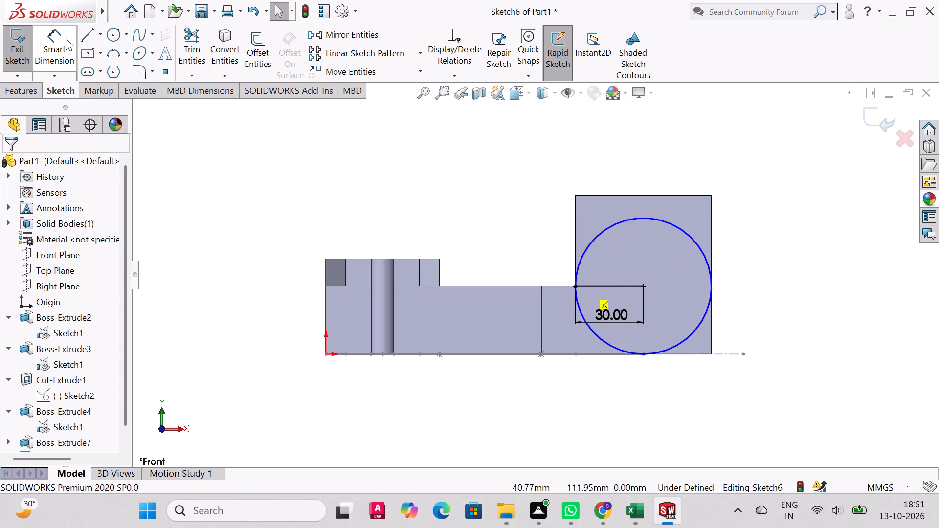
Sketch a smaller concentric circle of about 17.7 mm radius inside the large circle on the end block.
click(119, 40)
click(644, 285)
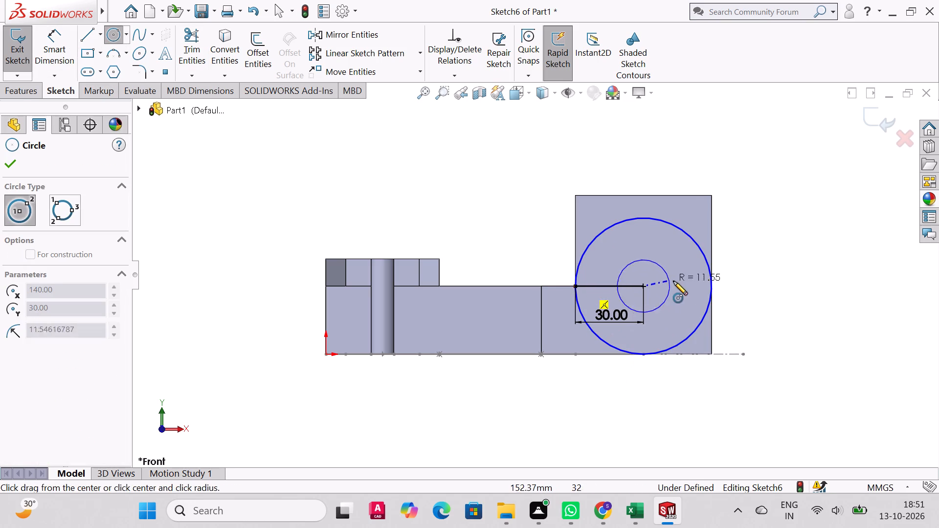
click(683, 282)
right_click(683, 282)
click(725, 288)
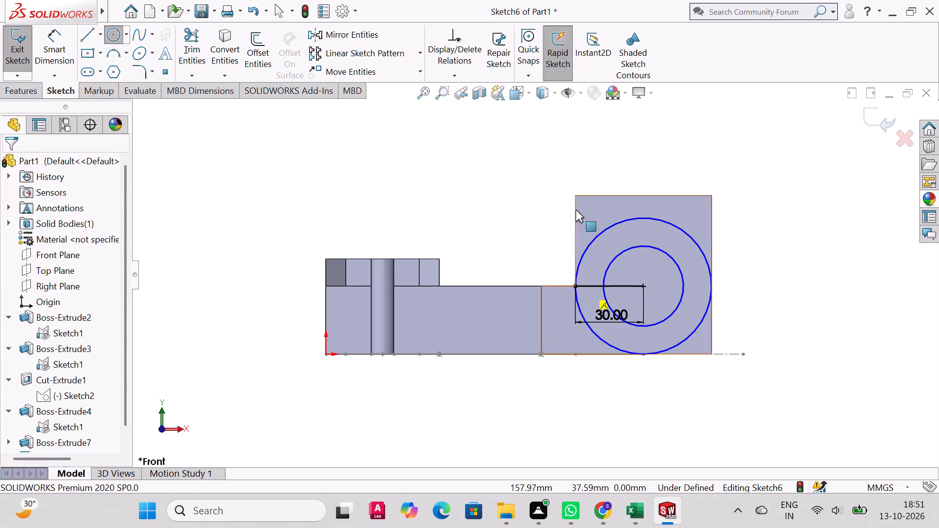
Dimension the outer circle's diameter as 60 mm.
click(45, 29)
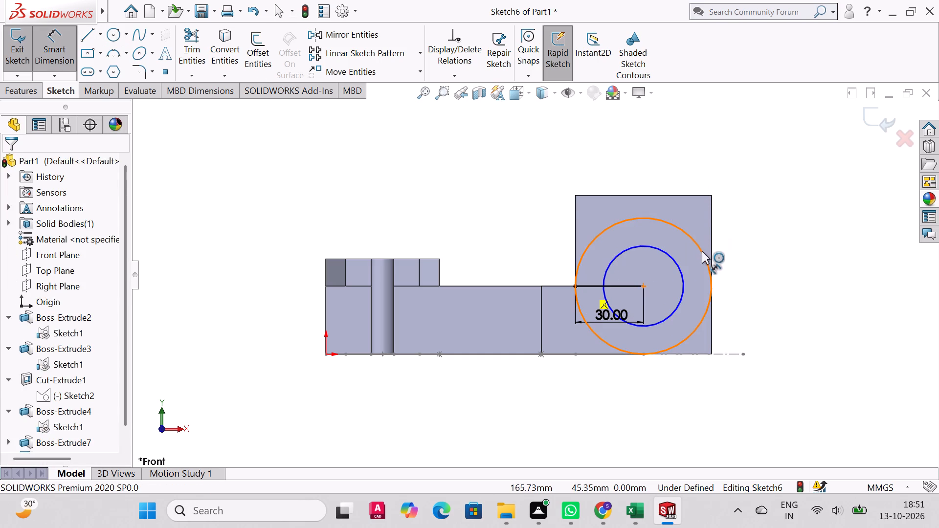
click(702, 251)
click(764, 231)
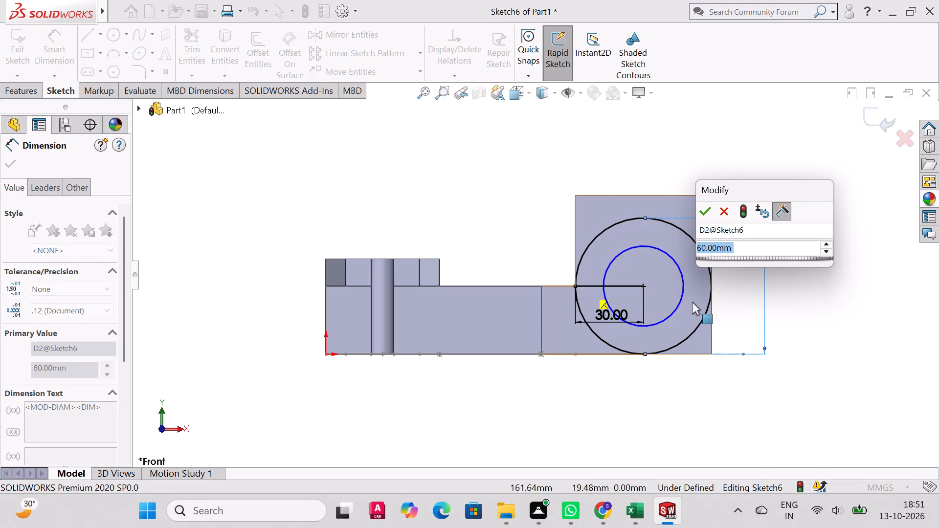
click(706, 208)
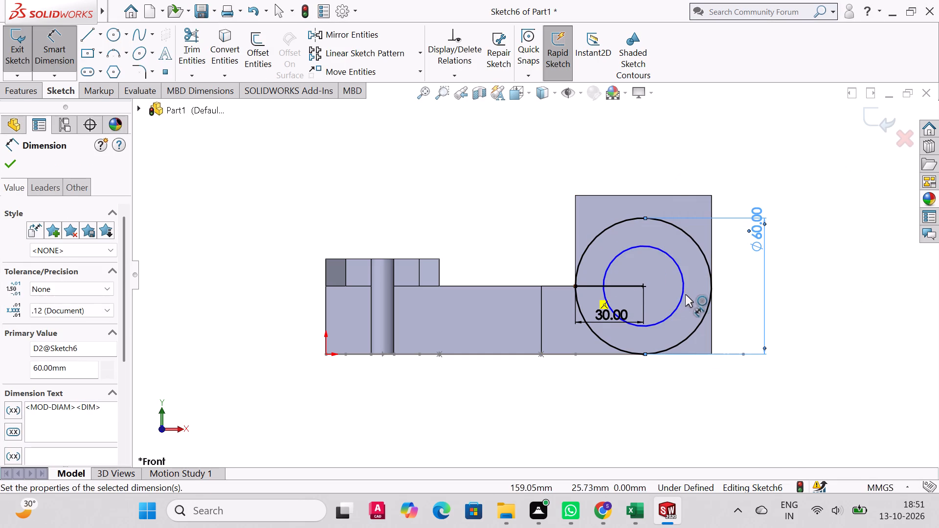
Dimension the inner circle's diameter as 25 mm.
click(682, 286)
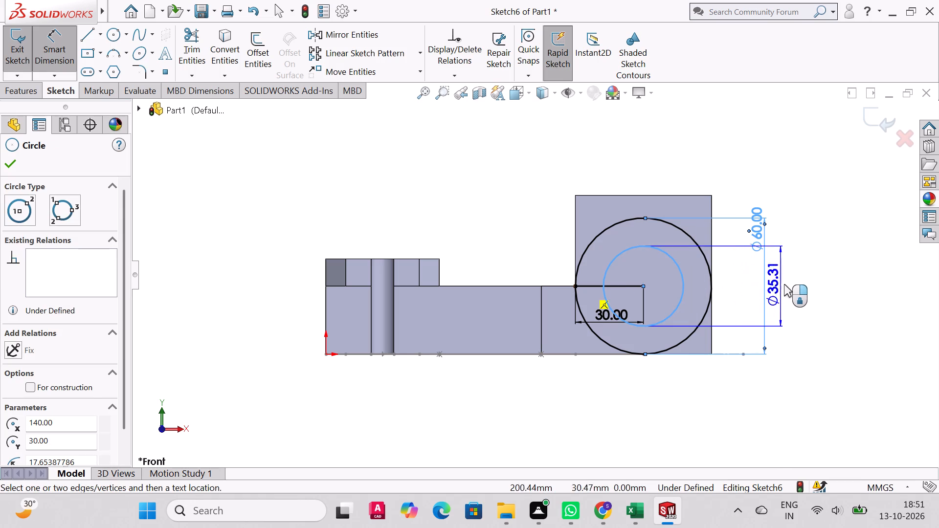
click(788, 284)
text(25)
key(Return)
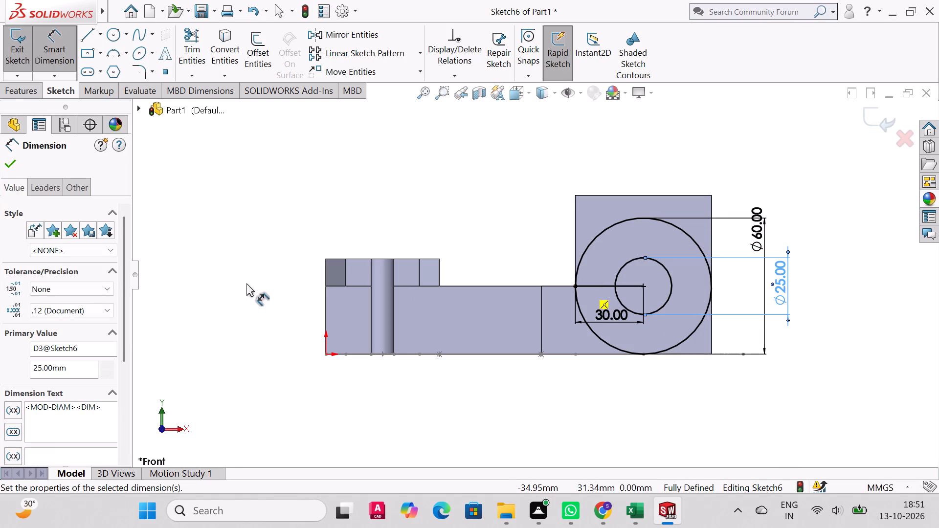
click(13, 165)
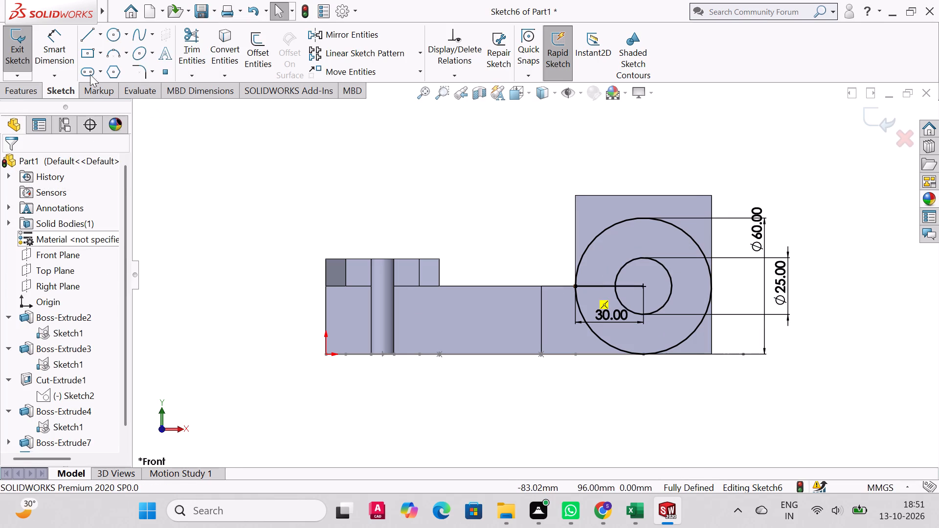
Cut-extrude the block regions outside the large circle and the inner circle region to a blind depth of 15 mm.
click(15, 94)
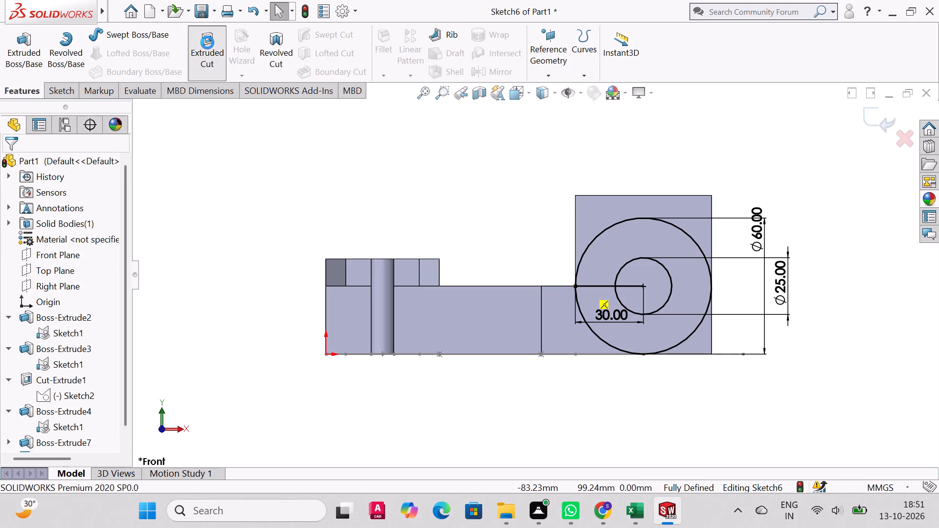
click(207, 43)
click(591, 218)
click(703, 349)
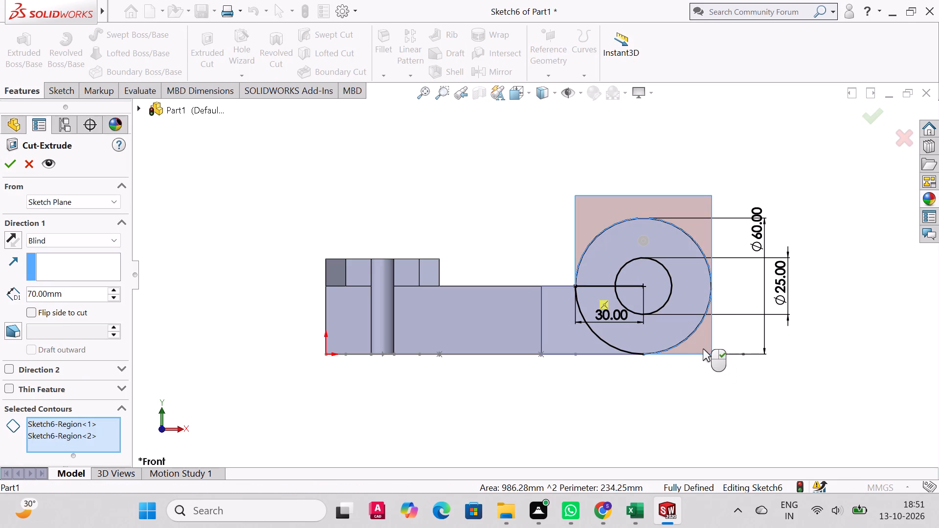
click(640, 292)
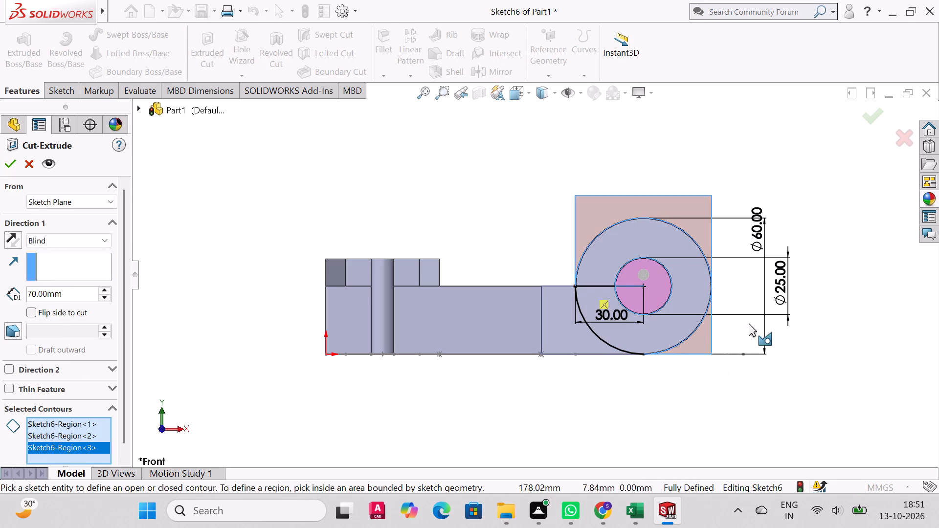
middle_drag(752, 320, 709, 406)
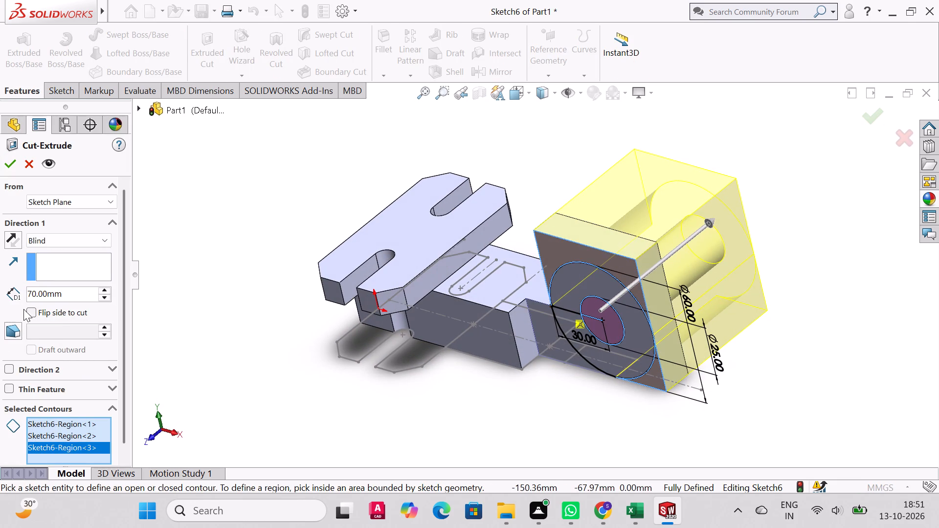
drag(86, 296, 0, 311)
text(15)
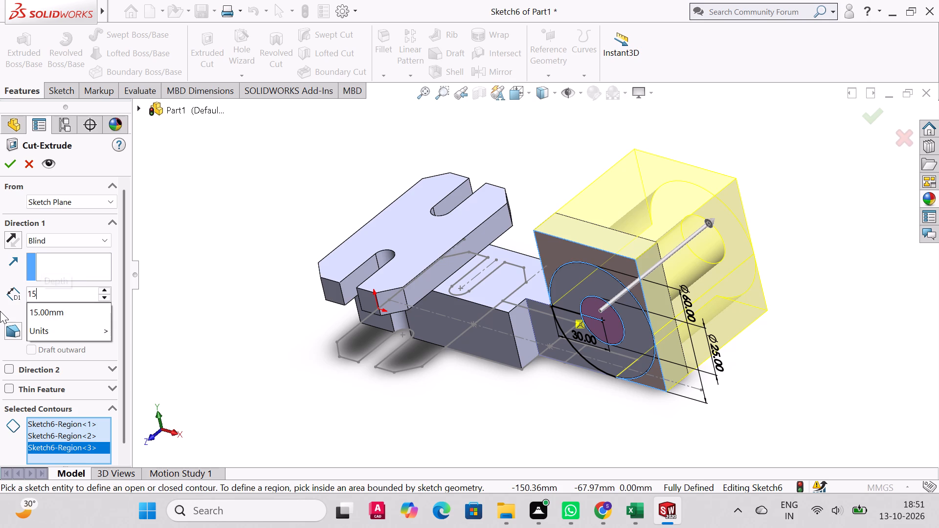
key(Return)
middle_drag(568, 321, 607, 288)
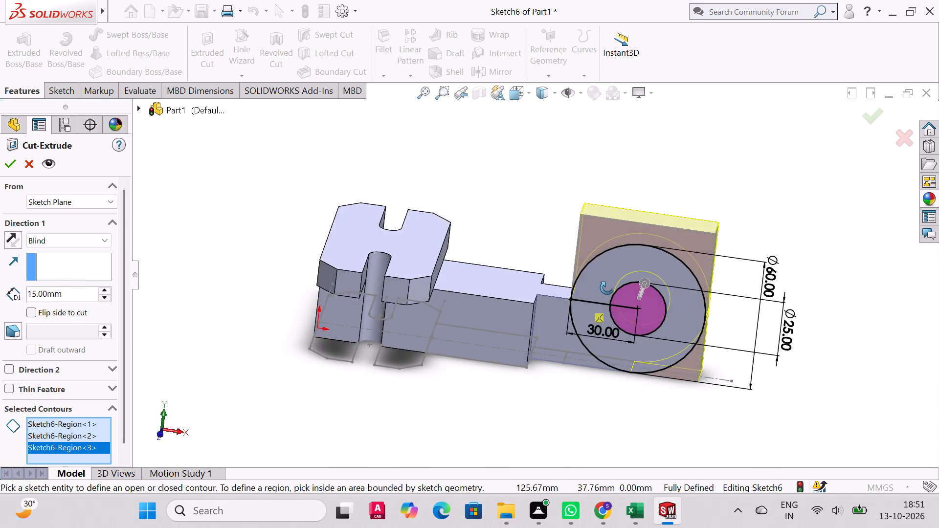
middle_drag(607, 288, 615, 303)
scroll(615, 298, down, 1)
click(15, 163)
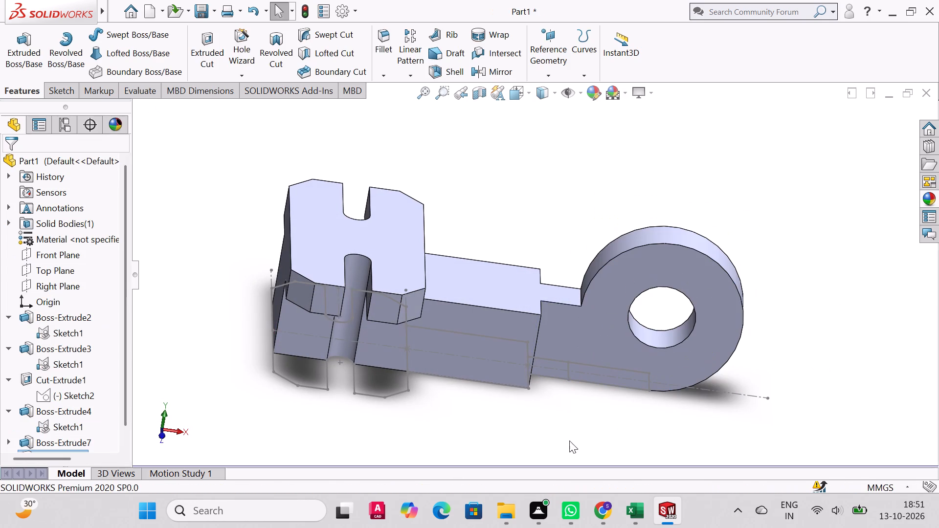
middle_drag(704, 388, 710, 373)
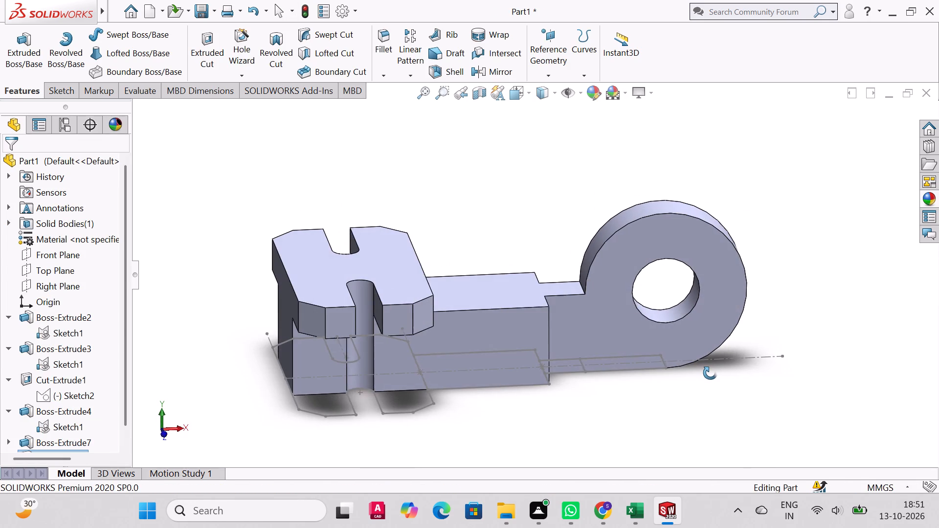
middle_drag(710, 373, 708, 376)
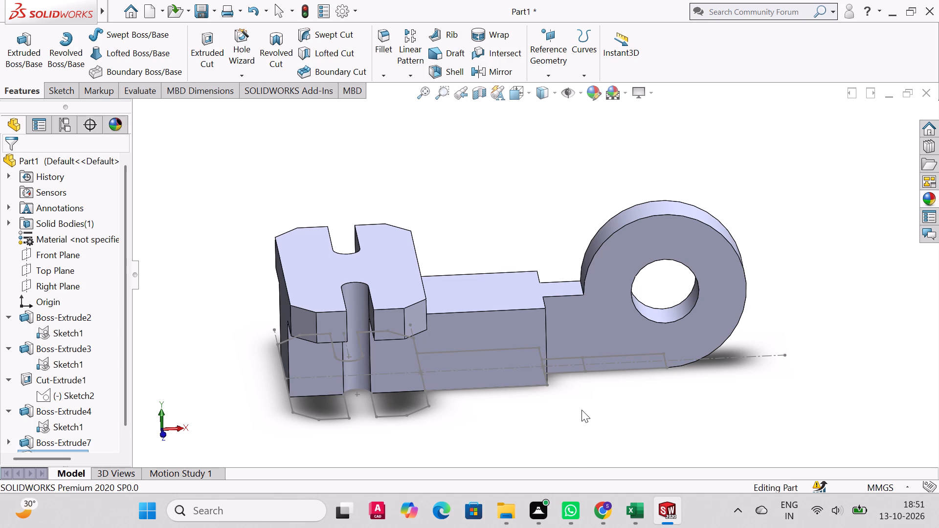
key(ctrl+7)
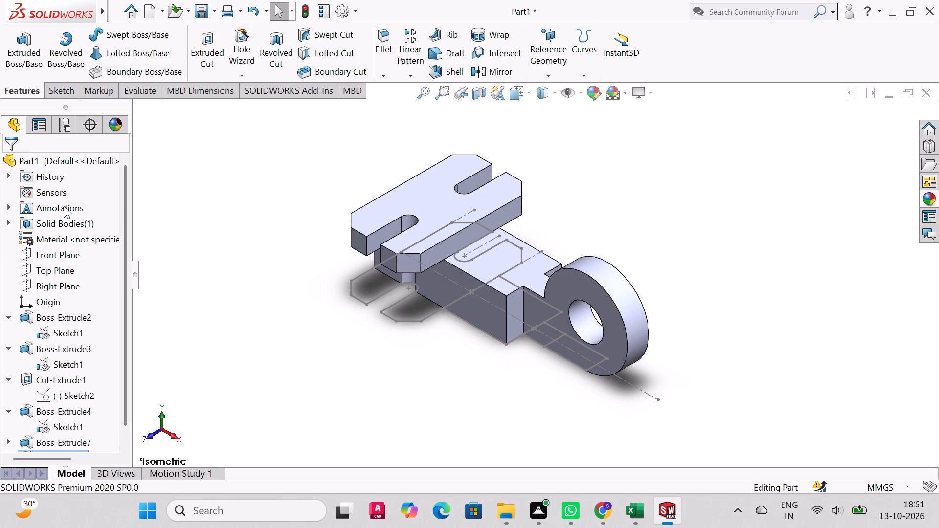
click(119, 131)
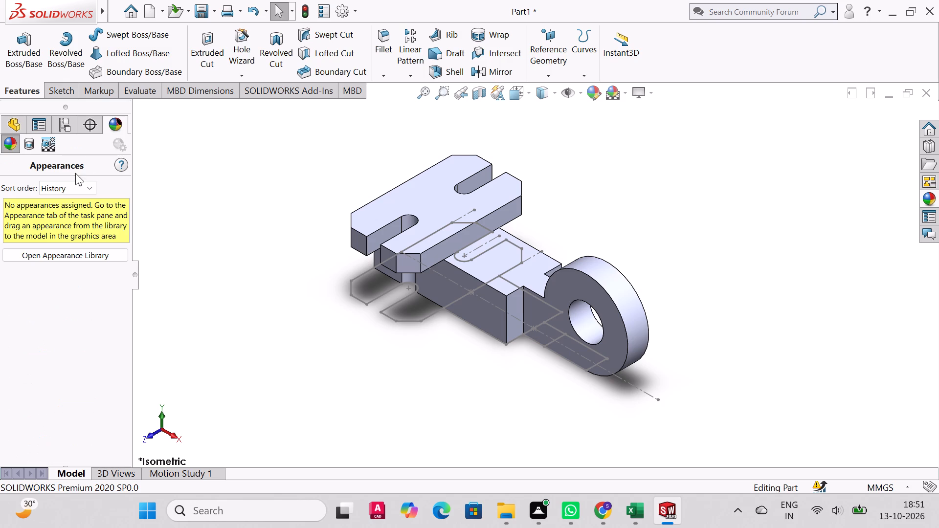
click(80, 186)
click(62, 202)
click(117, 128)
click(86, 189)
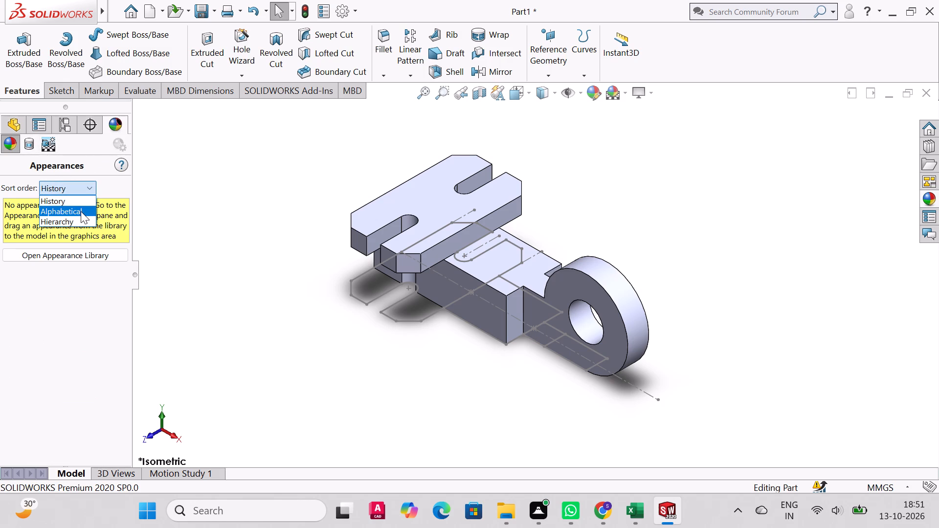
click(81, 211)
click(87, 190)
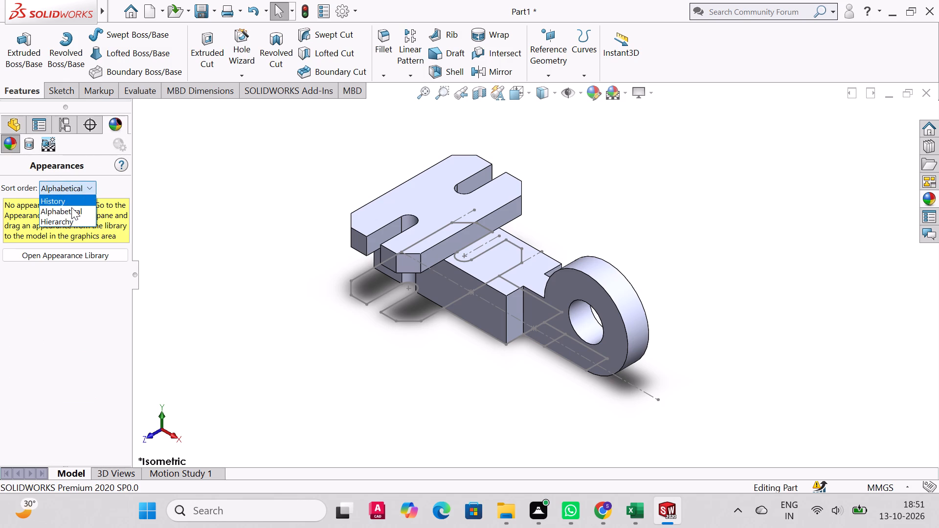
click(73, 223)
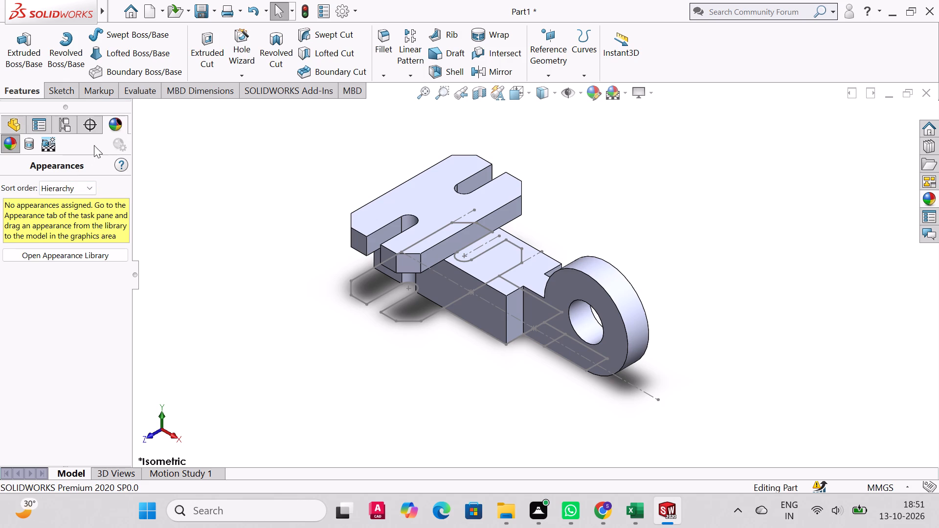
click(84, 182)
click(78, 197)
Apply a yellow colour appearance to the ring end cut, the slot cut, the stepped arm and the slotted plate features.
click(590, 97)
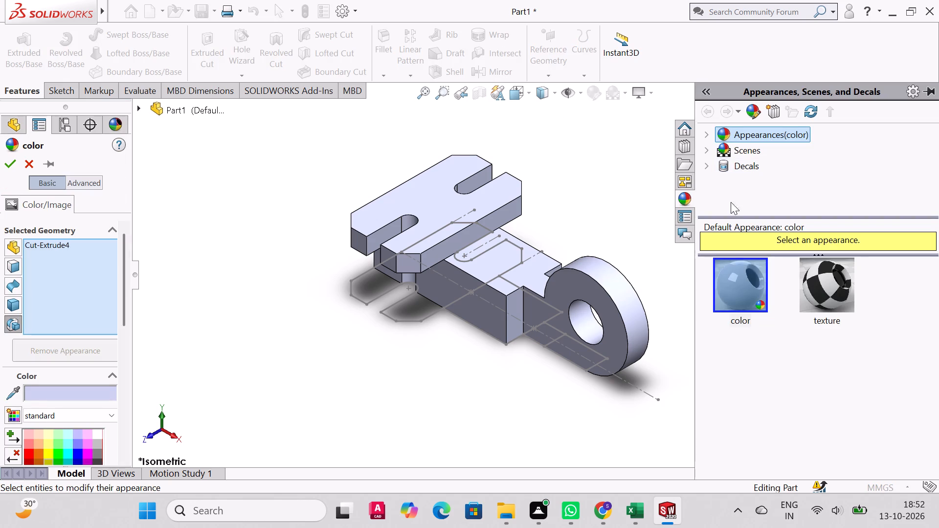
click(50, 455)
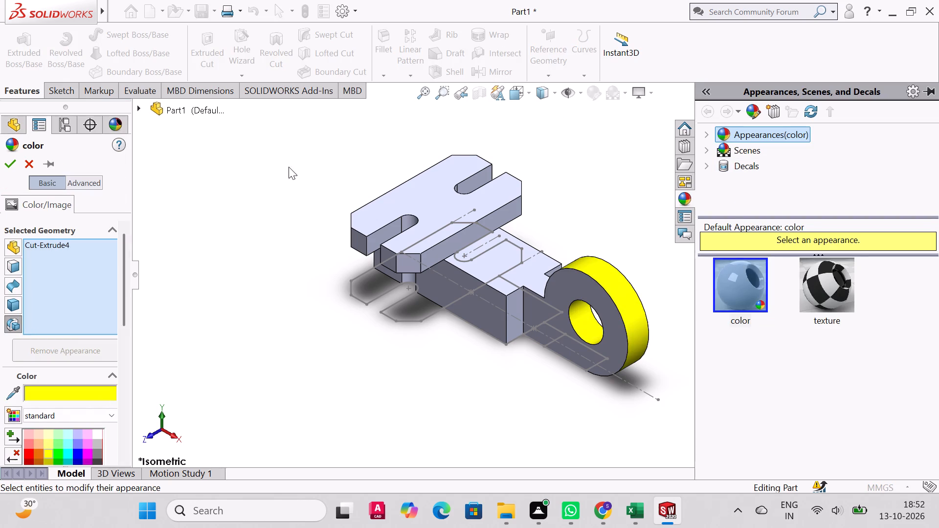
scroll(301, 164, down, 2)
click(472, 332)
click(517, 281)
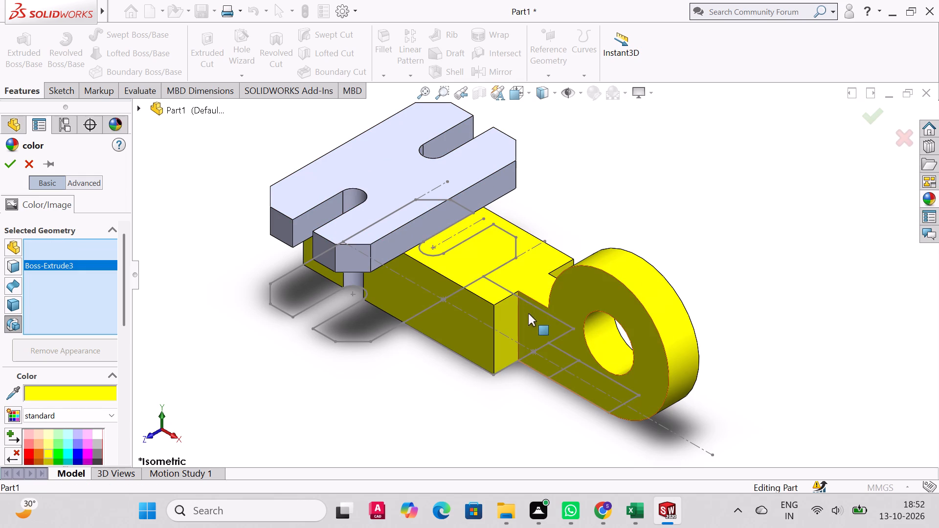
click(408, 208)
scroll(393, 195, up, 3)
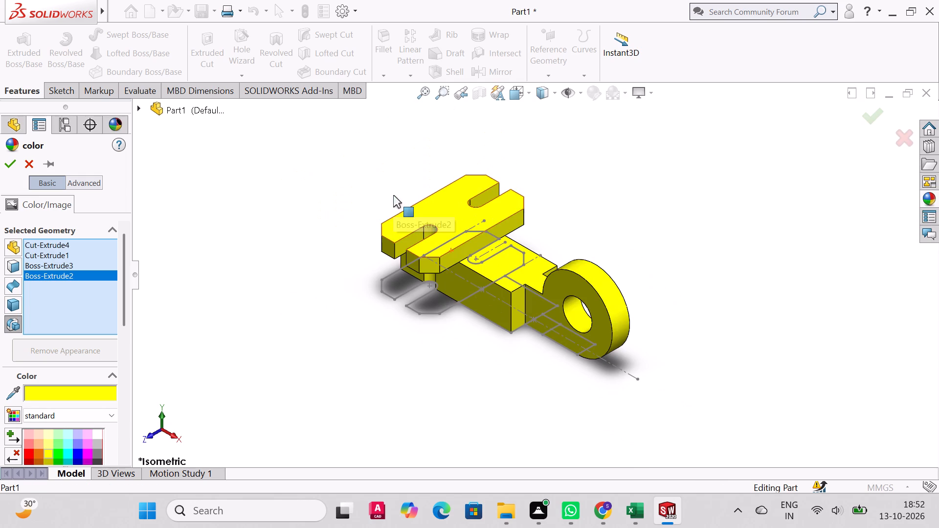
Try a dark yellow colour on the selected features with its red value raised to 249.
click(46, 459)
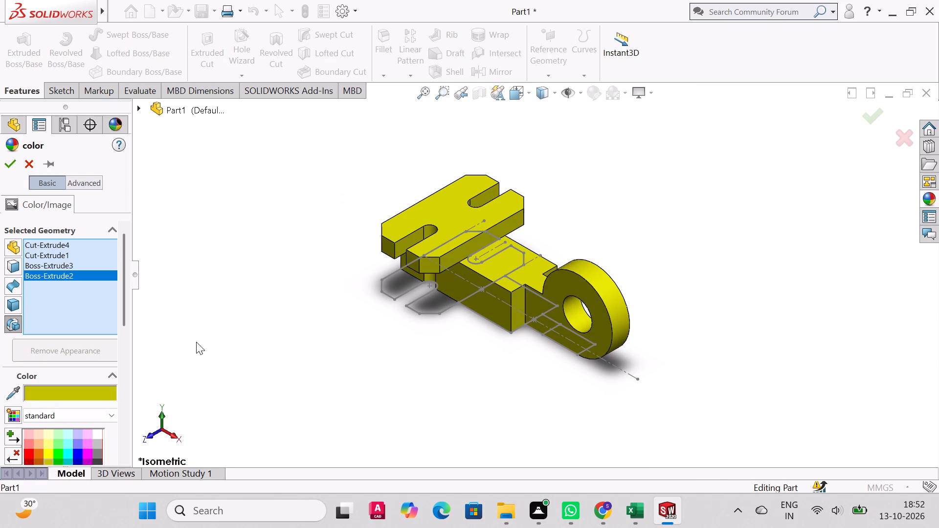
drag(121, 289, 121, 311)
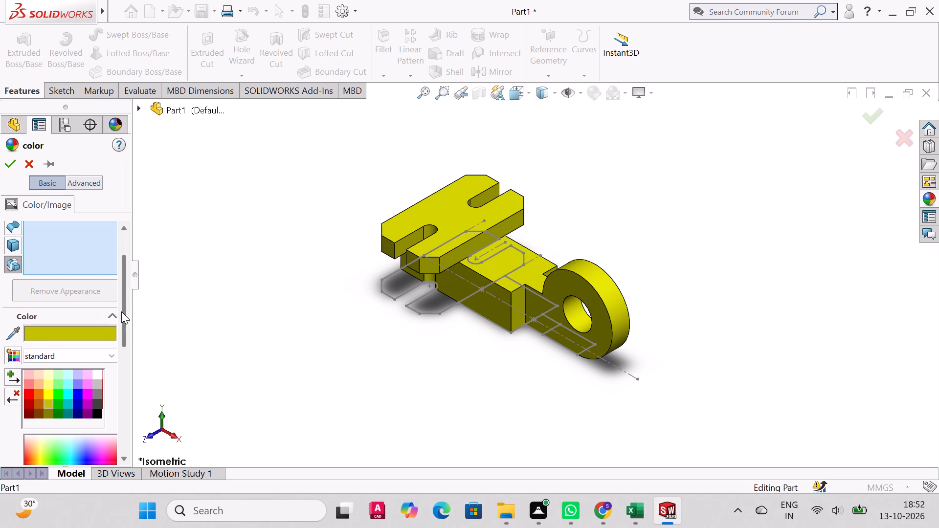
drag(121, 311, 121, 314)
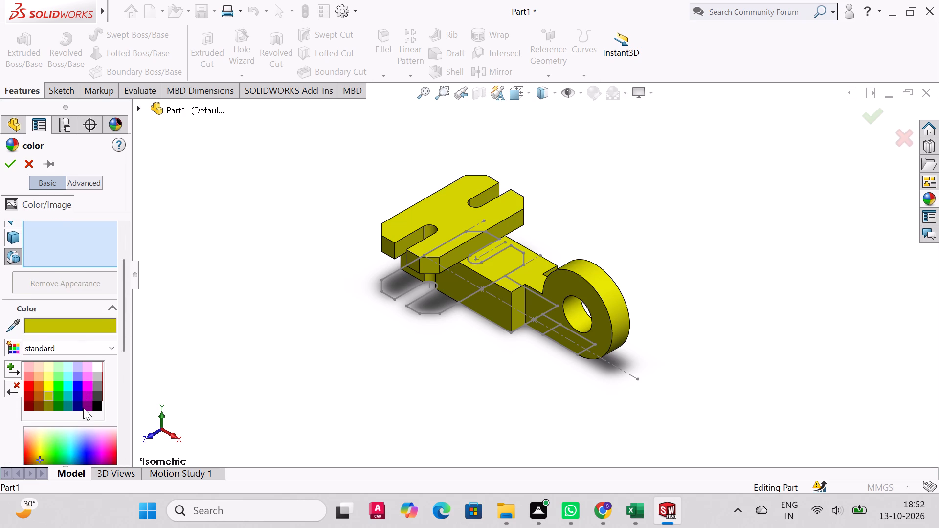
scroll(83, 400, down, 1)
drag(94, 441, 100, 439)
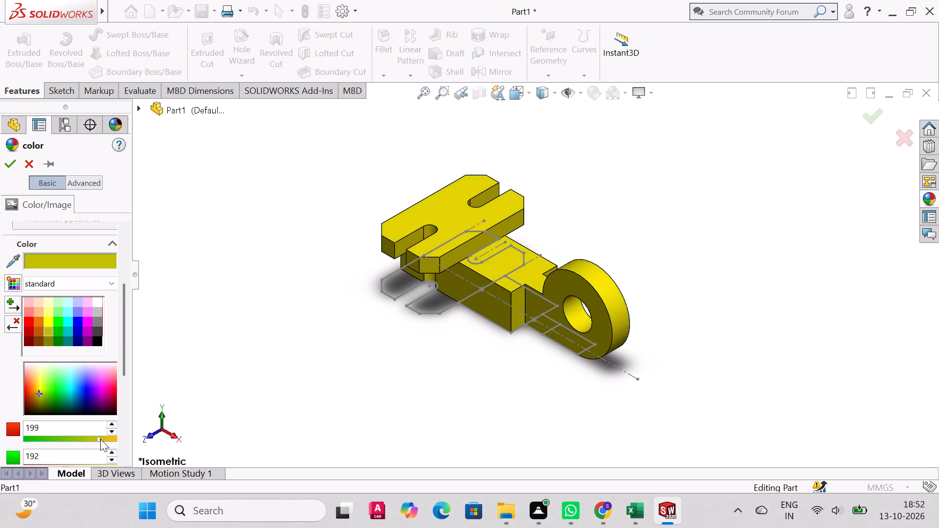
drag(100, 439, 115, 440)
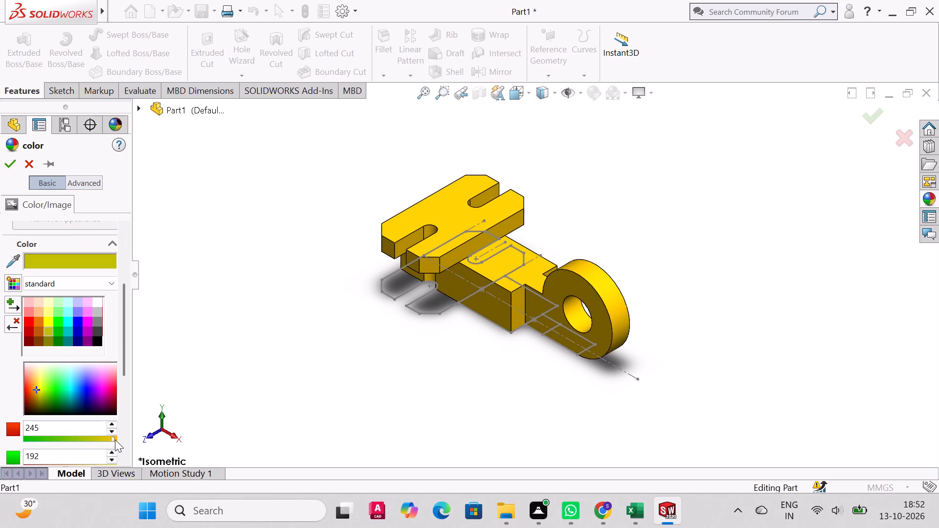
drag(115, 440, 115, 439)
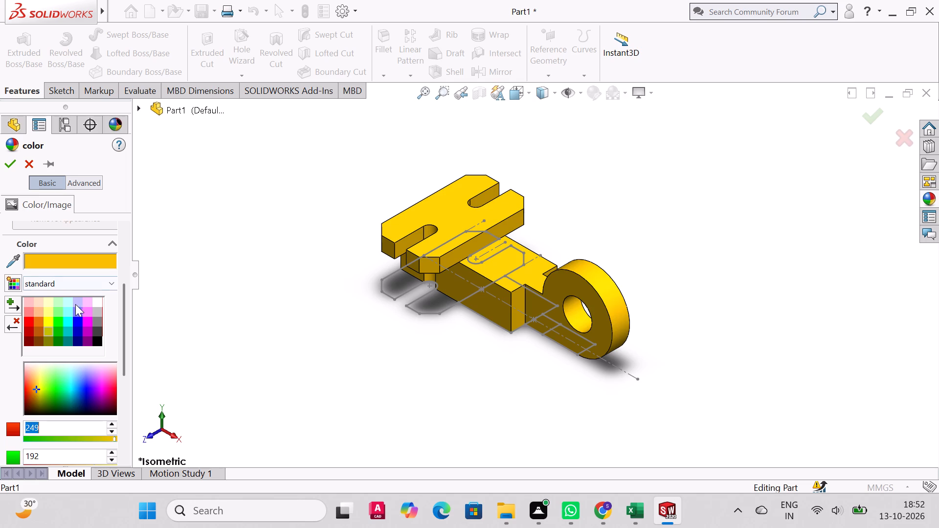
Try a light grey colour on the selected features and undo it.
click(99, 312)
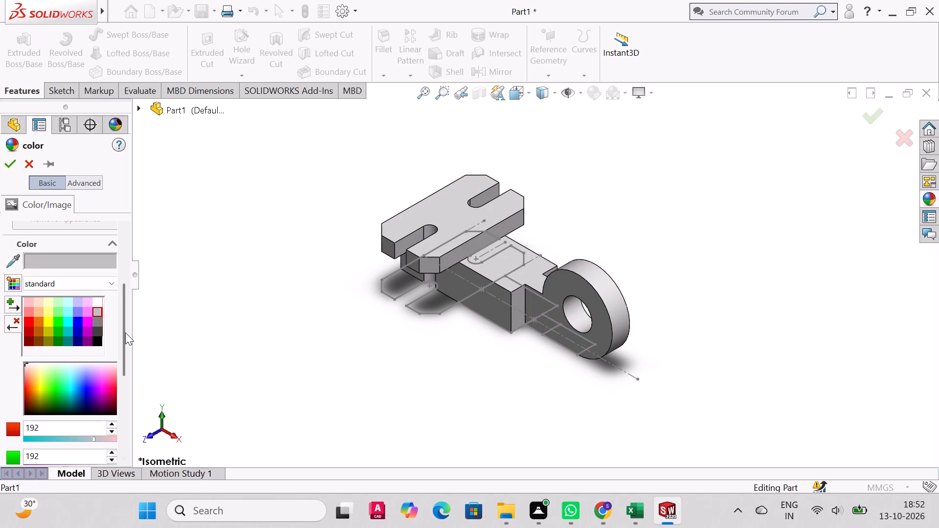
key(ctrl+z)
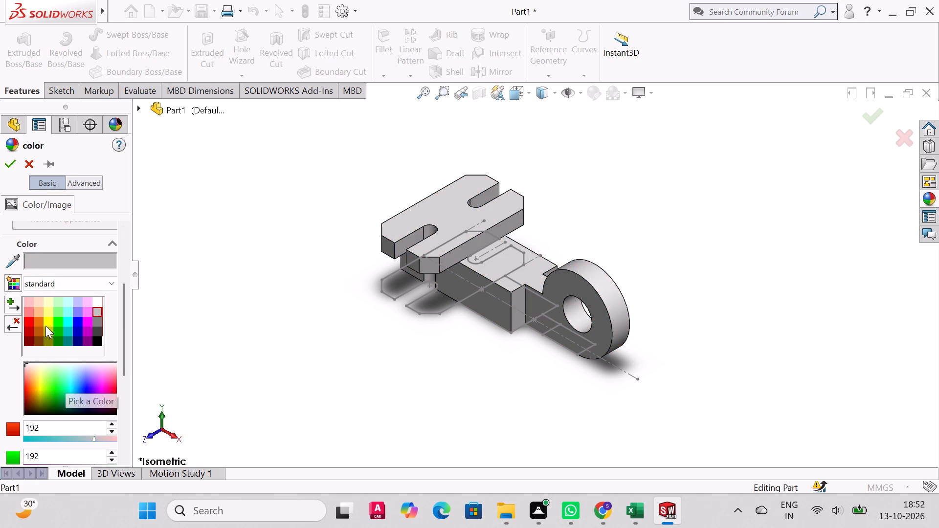
Apply a dark yellow colour to the selected features with red set to 148 and green set to 141.
click(45, 339)
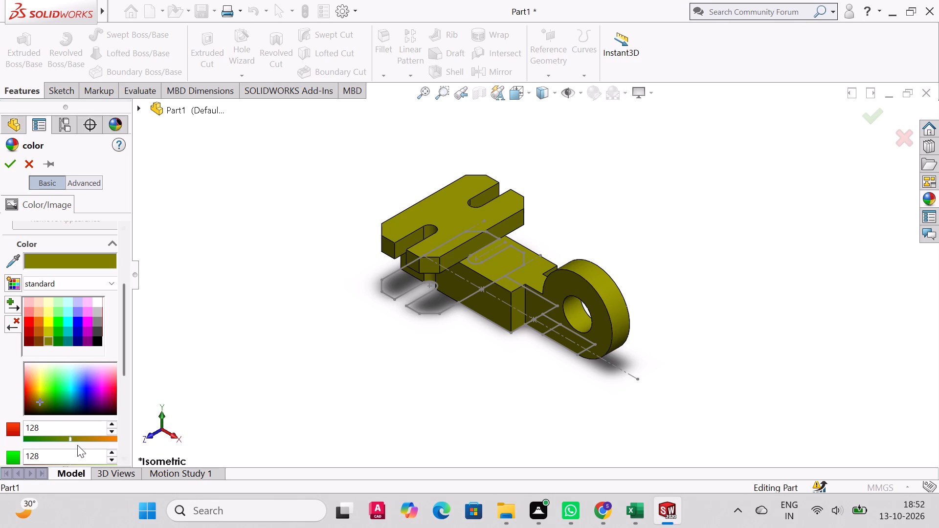
drag(71, 438, 95, 438)
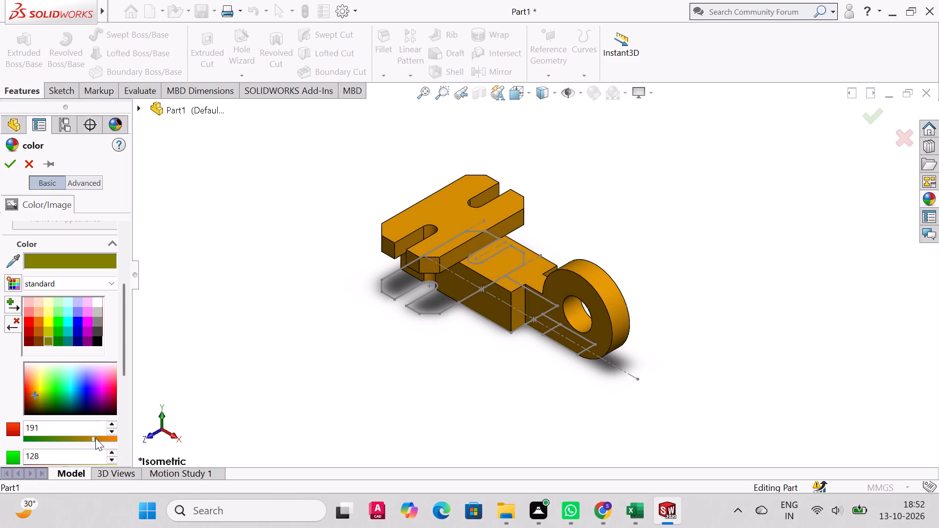
drag(95, 438, 82, 443)
drag(82, 443, 79, 444)
drag(124, 373, 123, 403)
drag(71, 387, 81, 392)
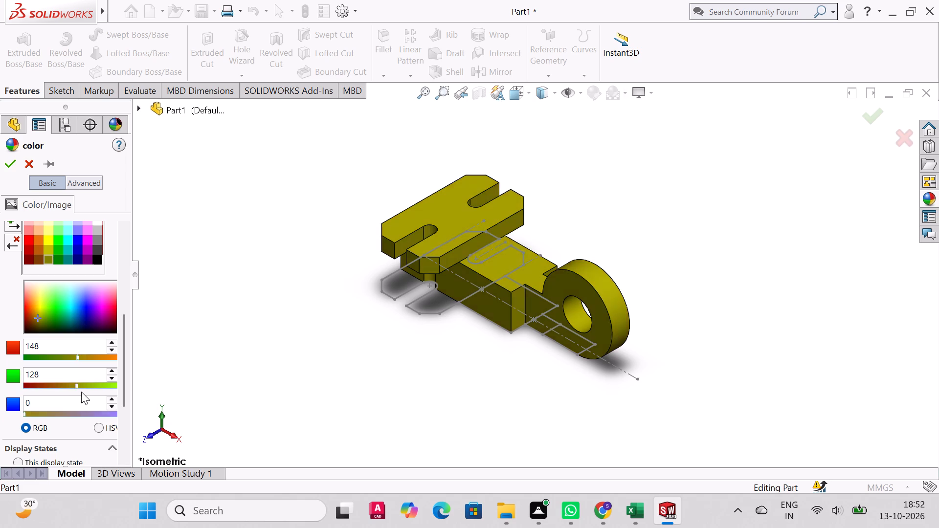
drag(81, 392, 76, 393)
click(0, 164)
click(1, 164)
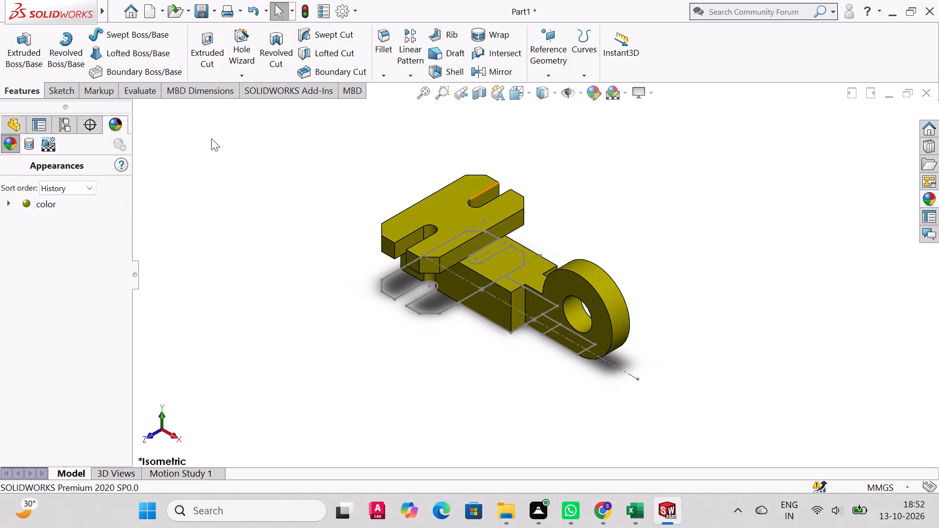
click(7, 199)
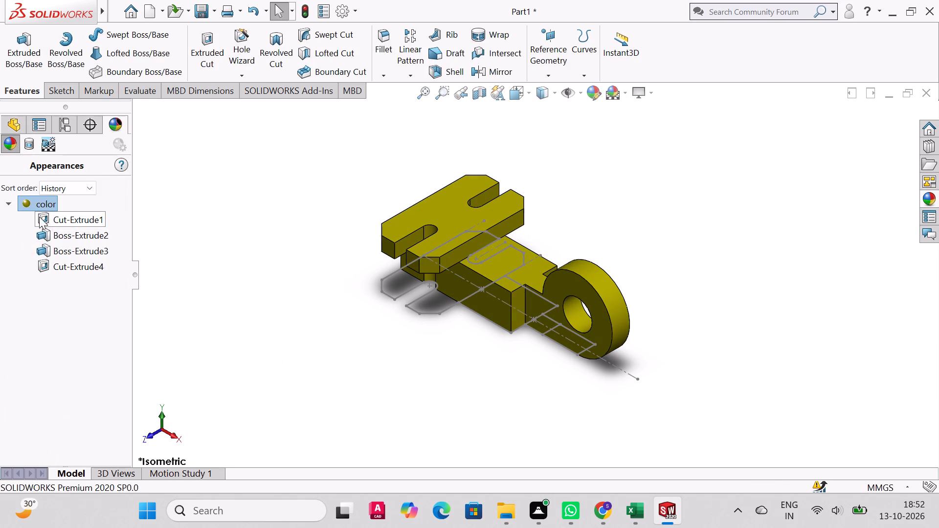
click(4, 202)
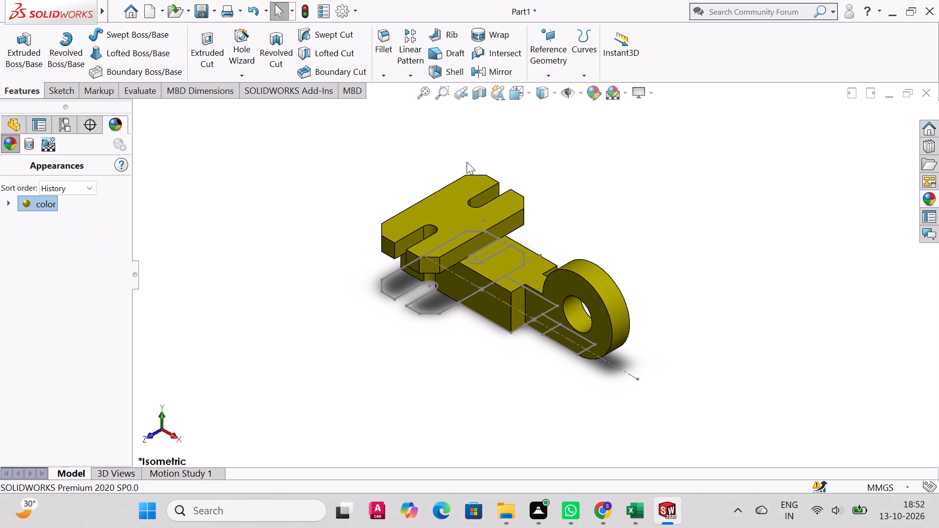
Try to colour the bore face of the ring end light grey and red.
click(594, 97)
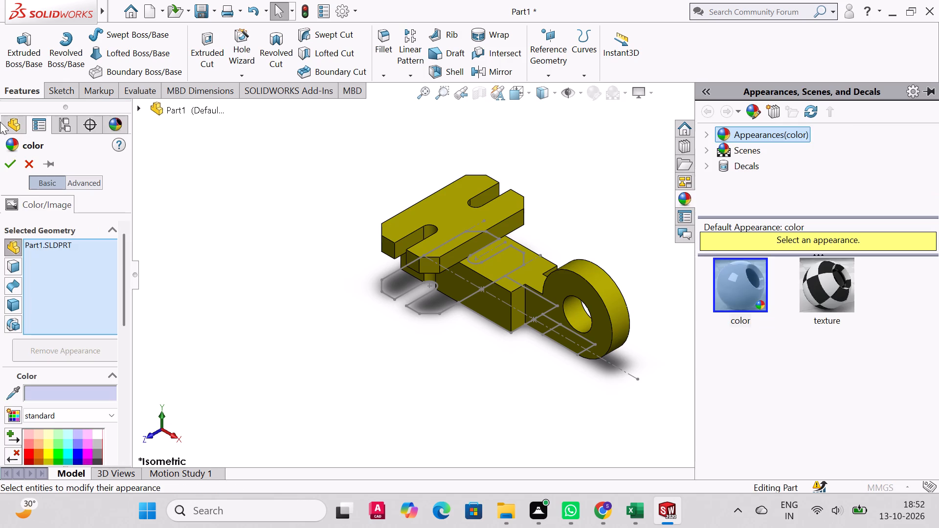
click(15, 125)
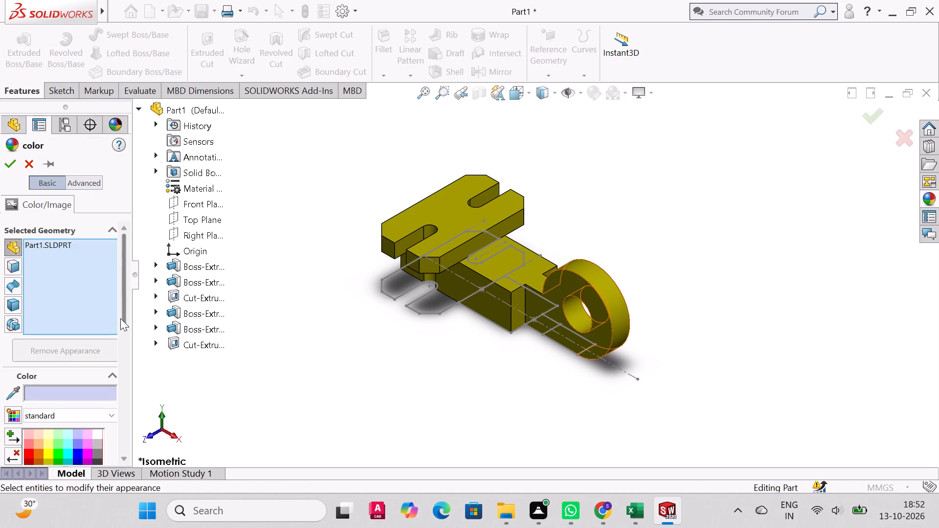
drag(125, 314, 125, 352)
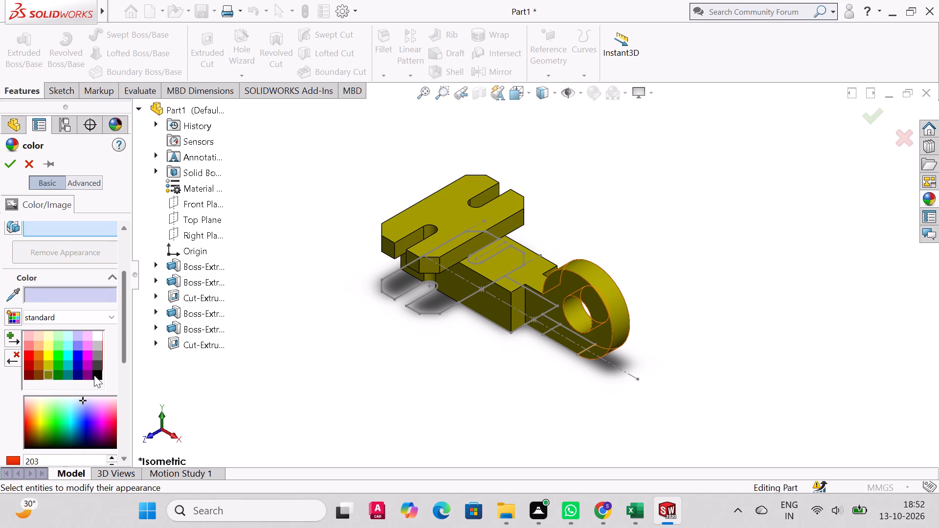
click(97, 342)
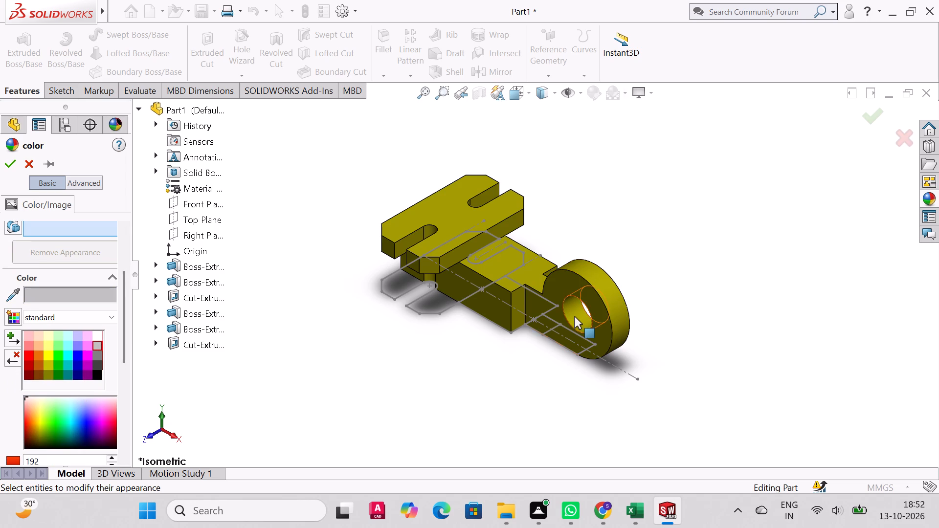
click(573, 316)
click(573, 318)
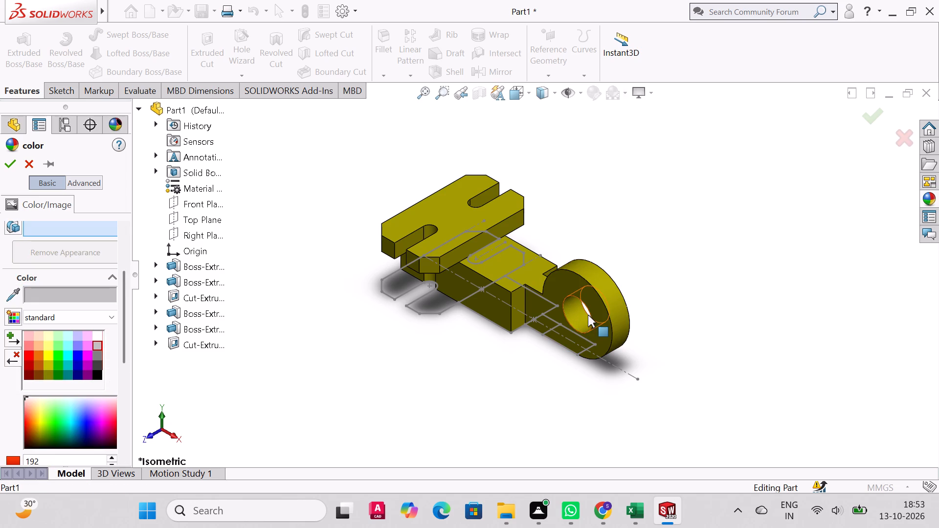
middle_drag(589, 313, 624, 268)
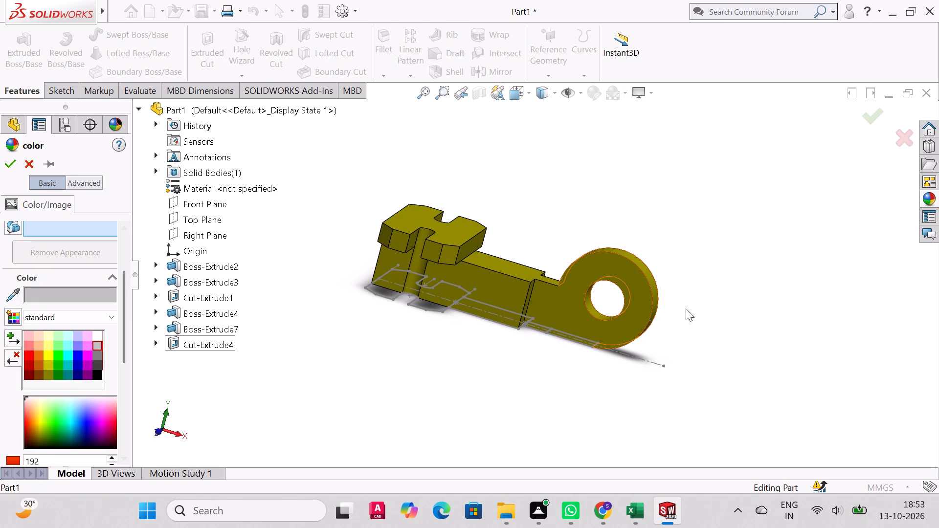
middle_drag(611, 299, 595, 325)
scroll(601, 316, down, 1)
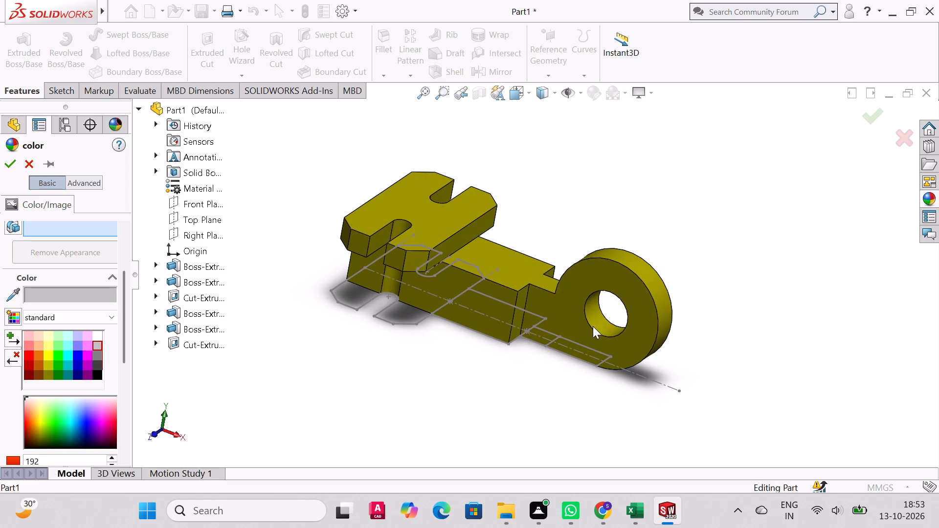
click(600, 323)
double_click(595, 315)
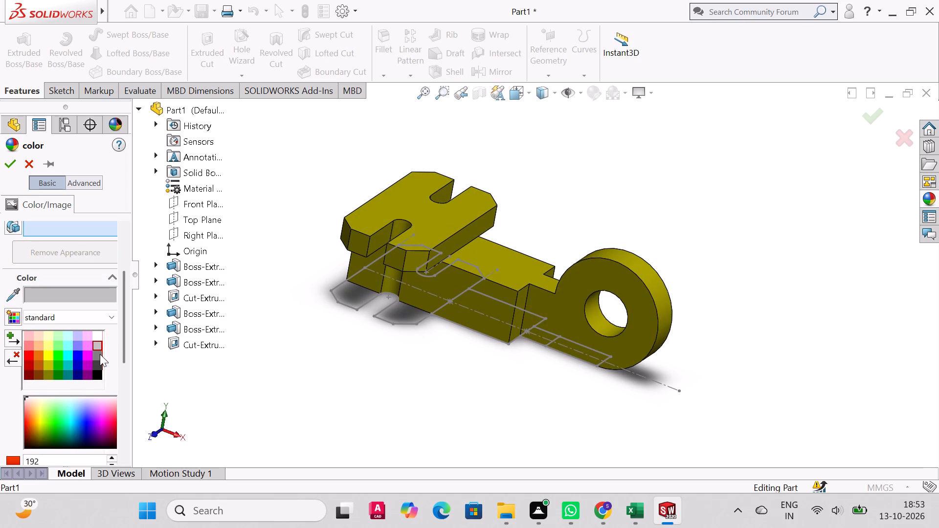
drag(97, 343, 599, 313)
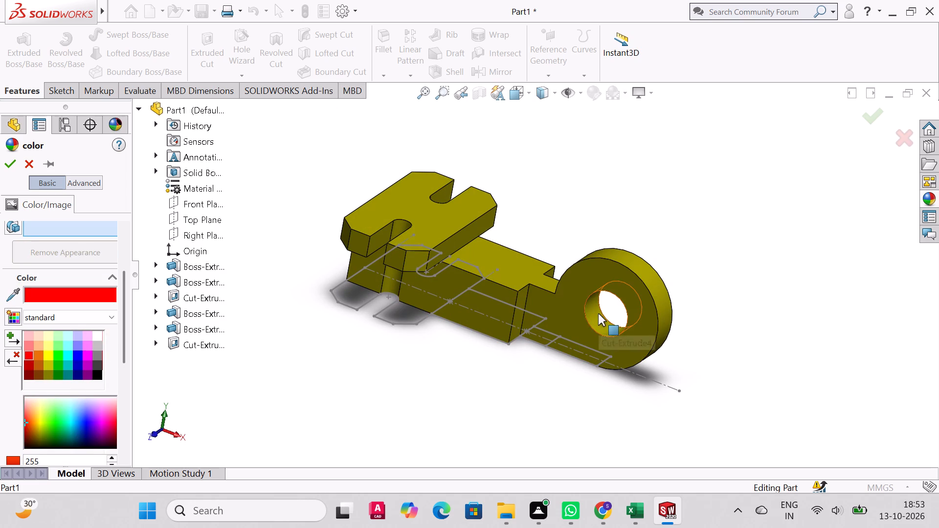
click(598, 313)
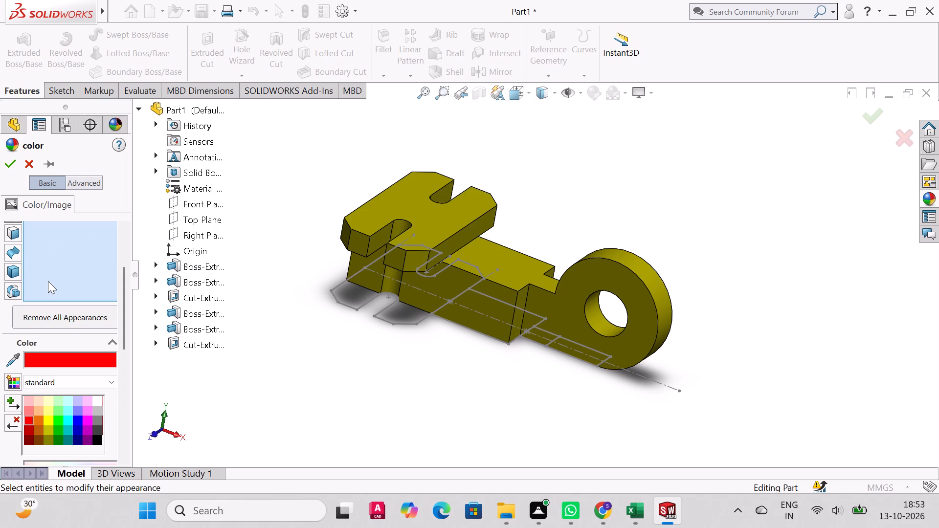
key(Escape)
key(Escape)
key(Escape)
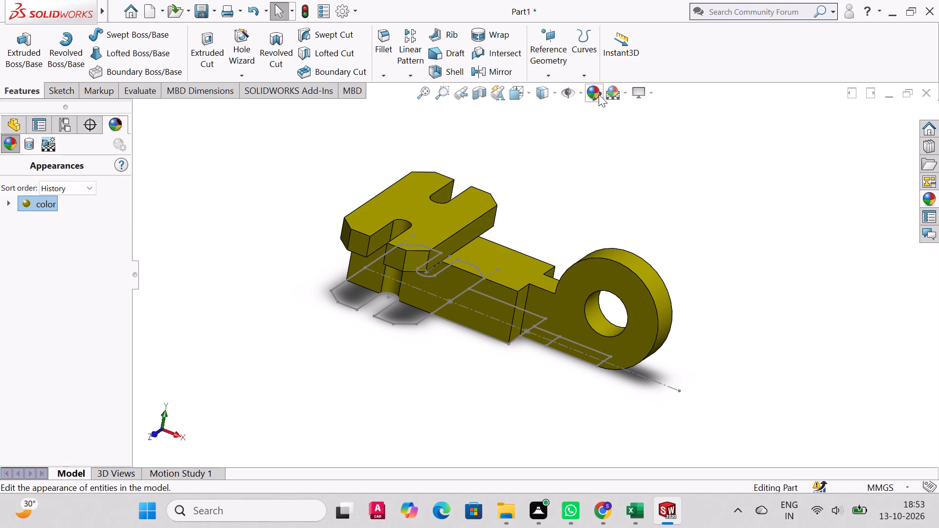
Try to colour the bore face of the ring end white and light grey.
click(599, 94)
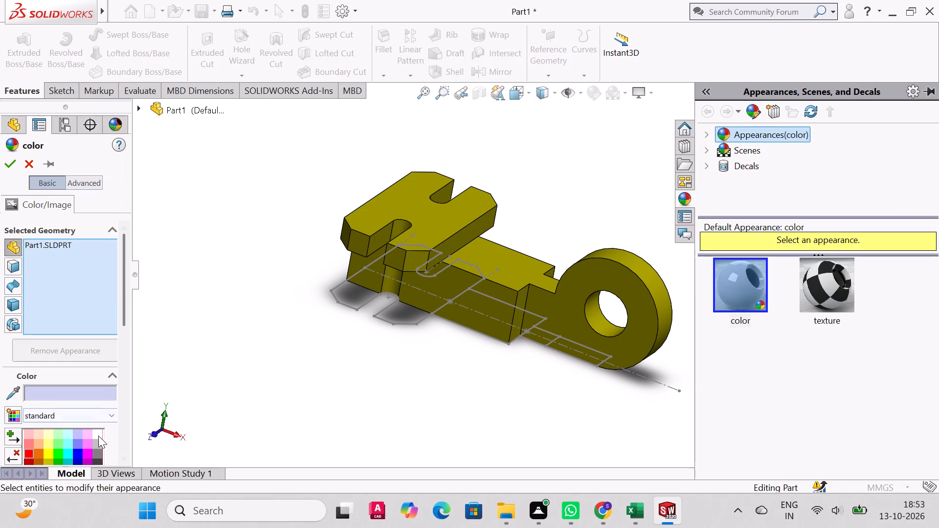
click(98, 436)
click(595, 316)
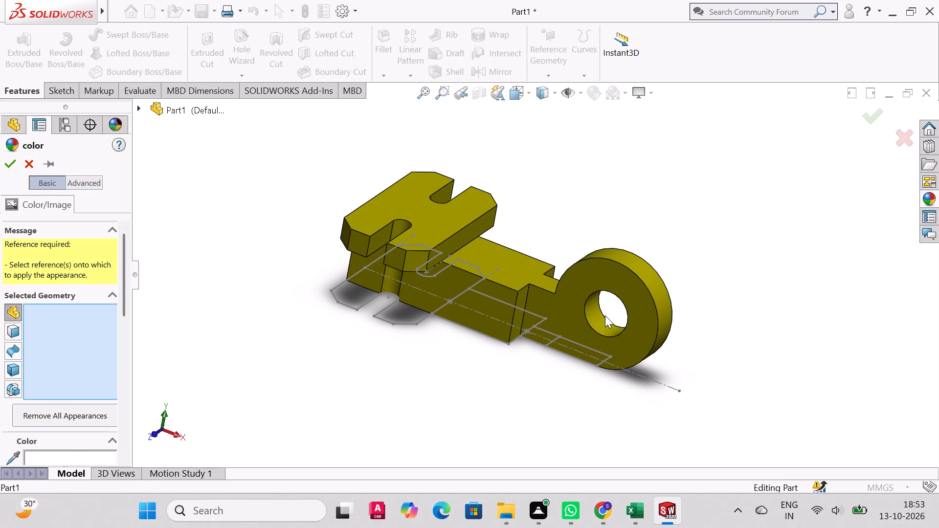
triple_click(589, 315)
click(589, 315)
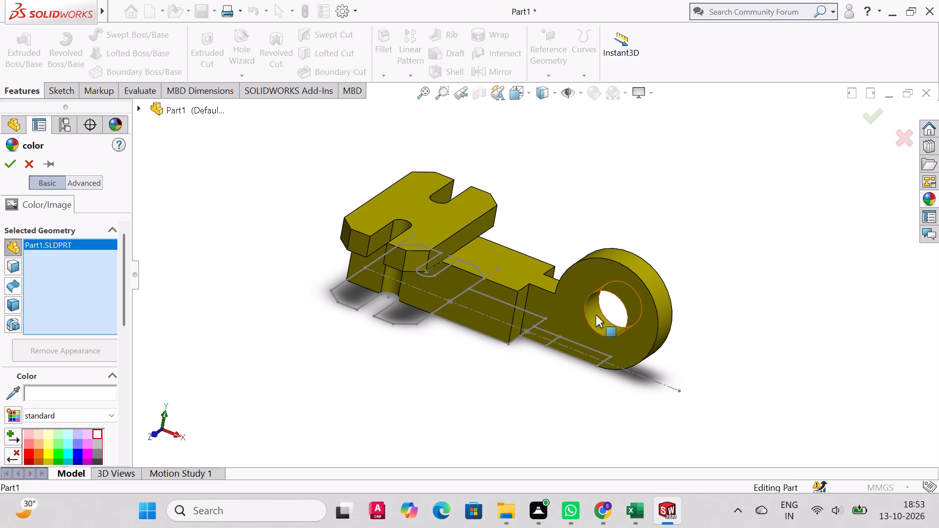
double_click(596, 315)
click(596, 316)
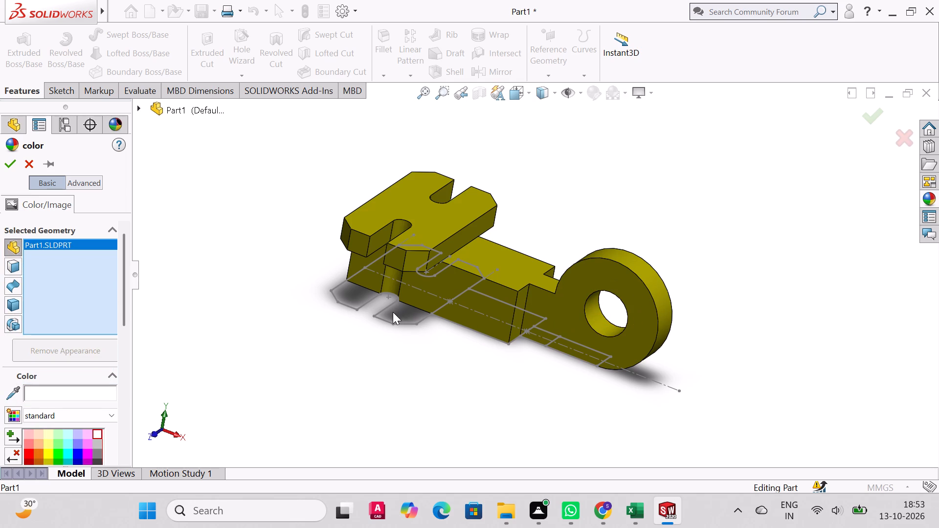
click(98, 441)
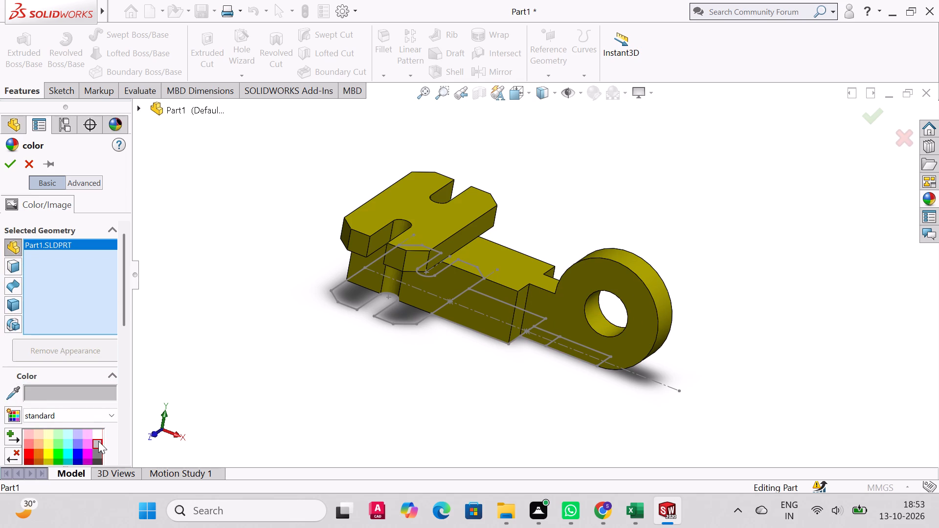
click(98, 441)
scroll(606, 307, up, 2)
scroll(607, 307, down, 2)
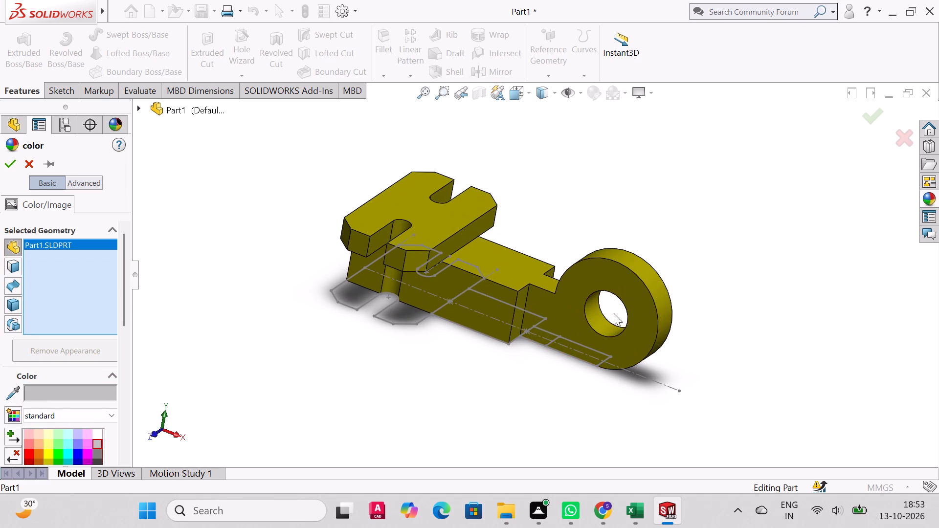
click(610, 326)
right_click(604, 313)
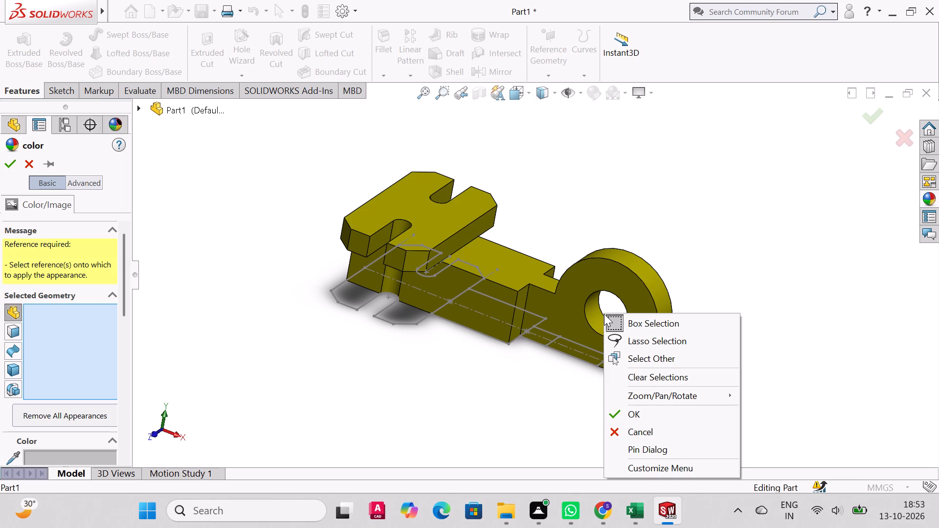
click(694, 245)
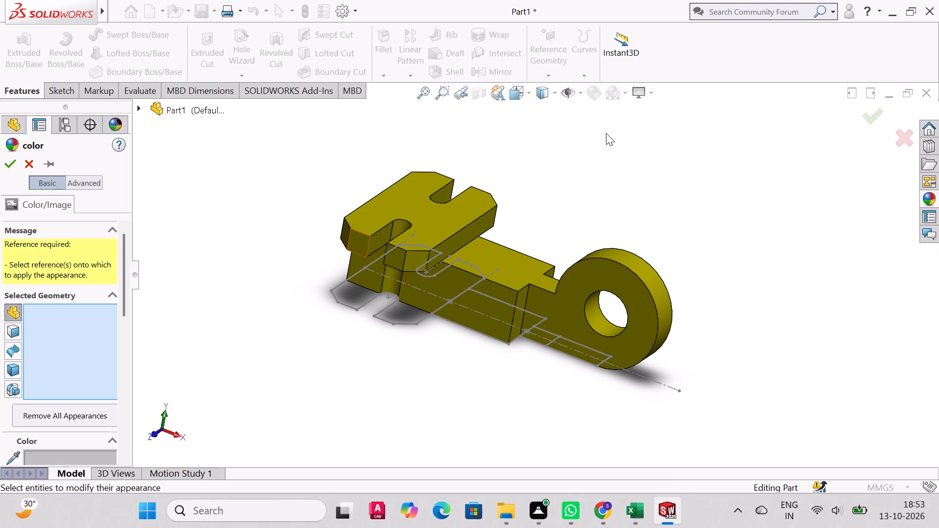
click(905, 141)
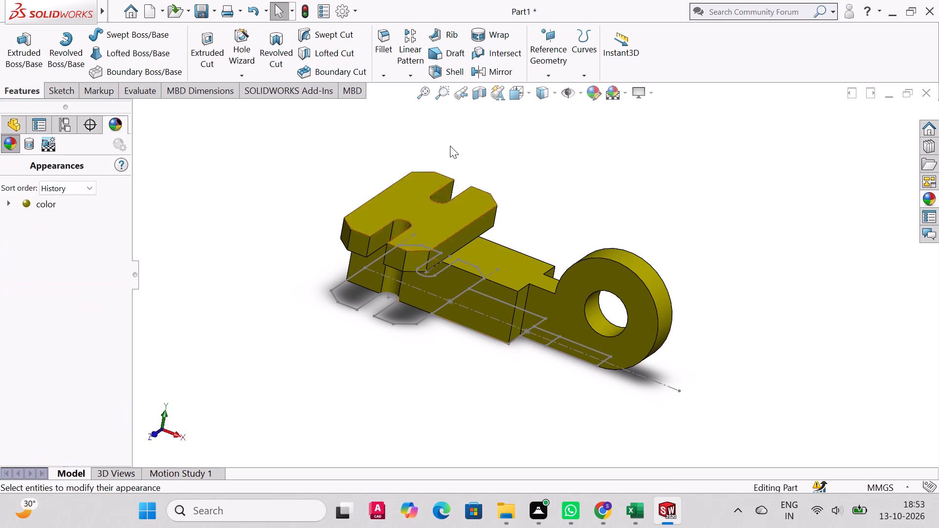
Open the part's appearance for editing, try the texture appearance, and switch back to the plain color appearance.
click(602, 89)
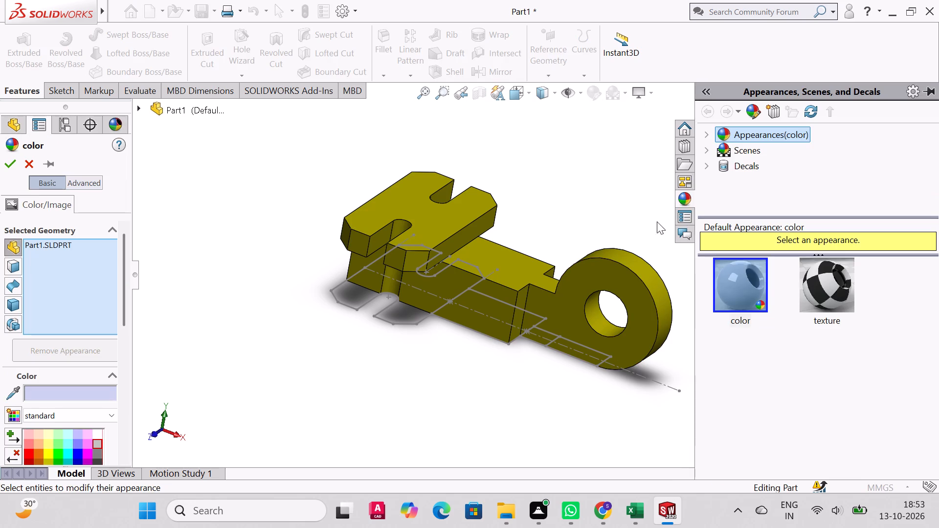
click(815, 288)
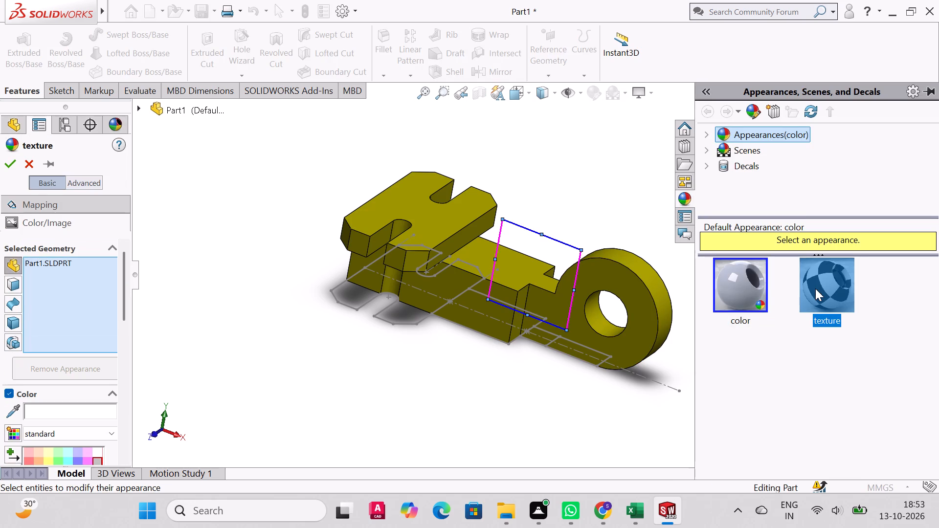
click(729, 295)
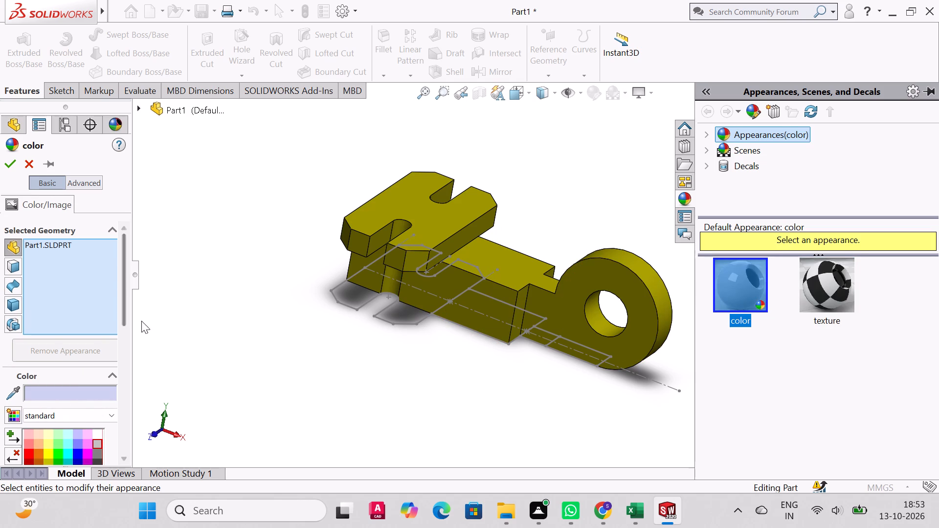
drag(125, 319, 121, 336)
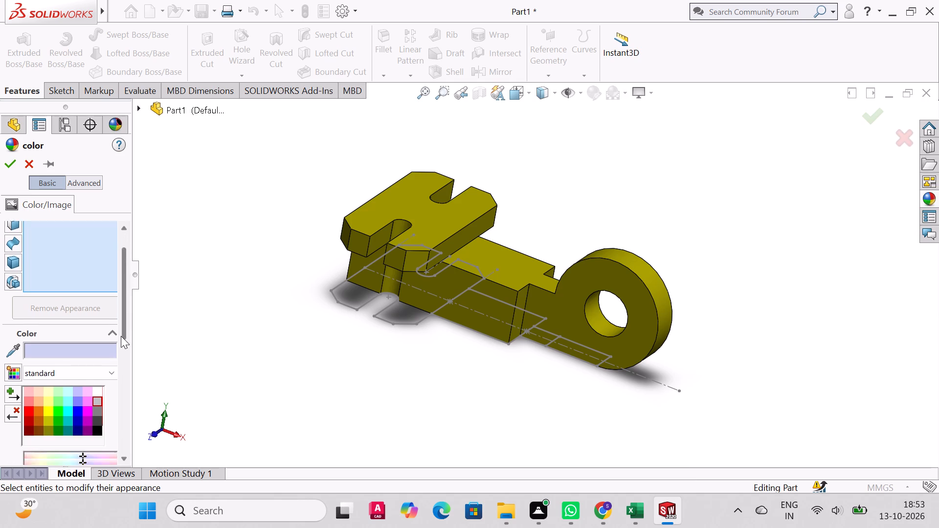
drag(121, 336, 120, 350)
scroll(80, 342, up, 2)
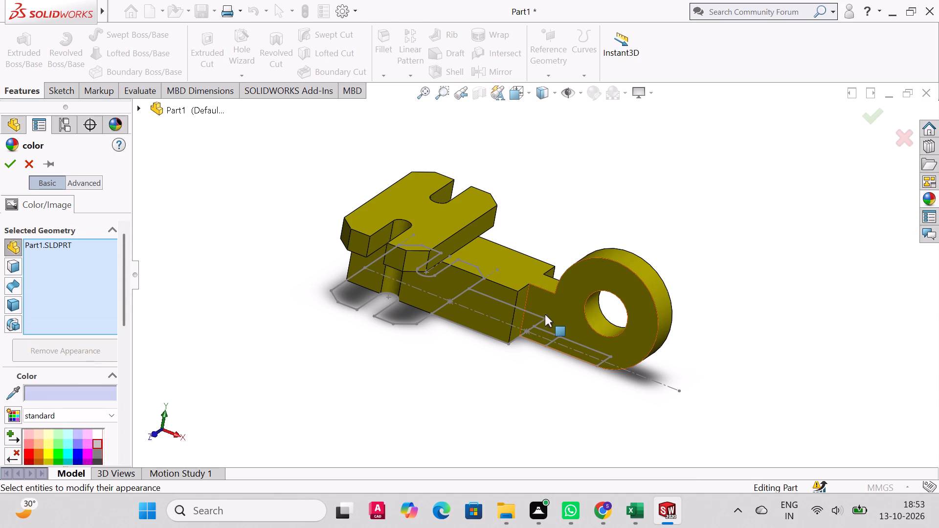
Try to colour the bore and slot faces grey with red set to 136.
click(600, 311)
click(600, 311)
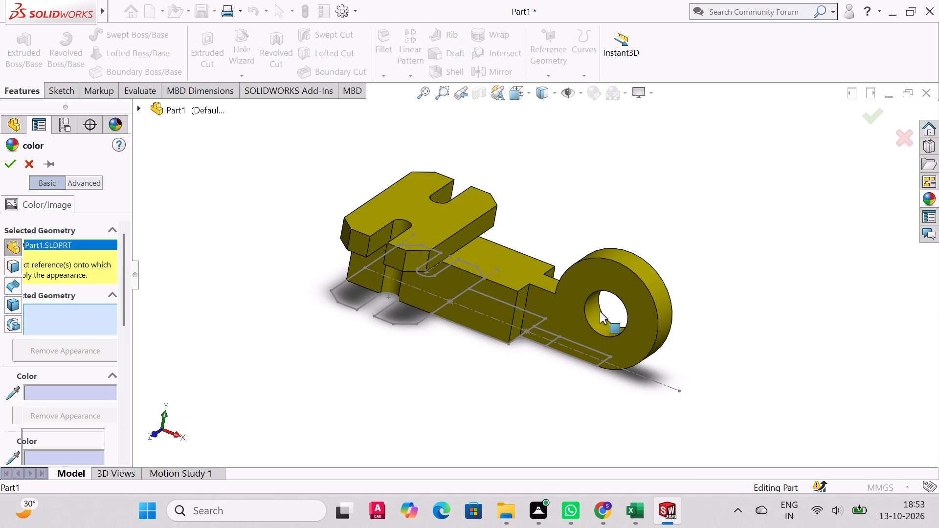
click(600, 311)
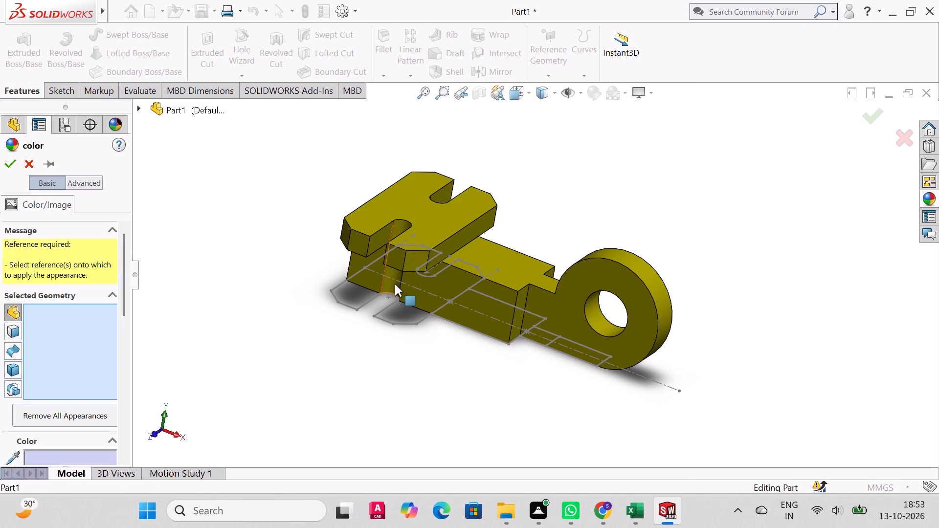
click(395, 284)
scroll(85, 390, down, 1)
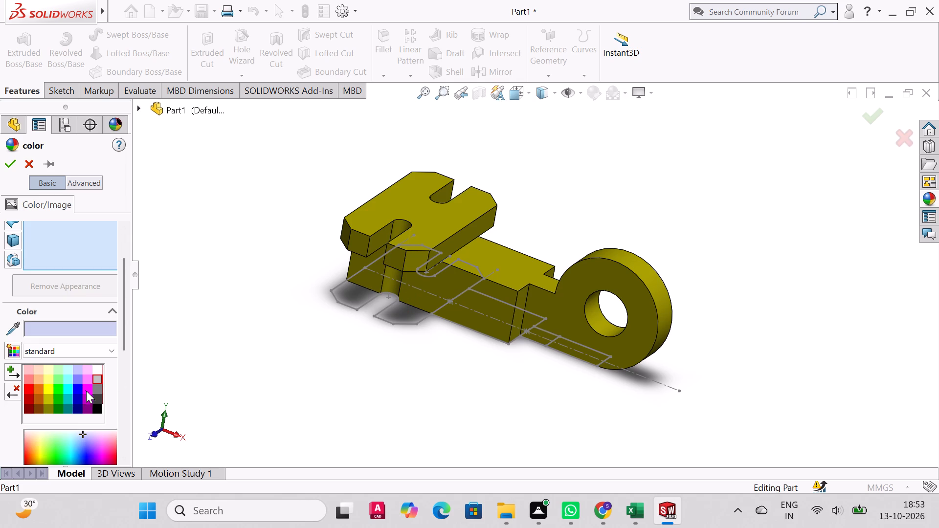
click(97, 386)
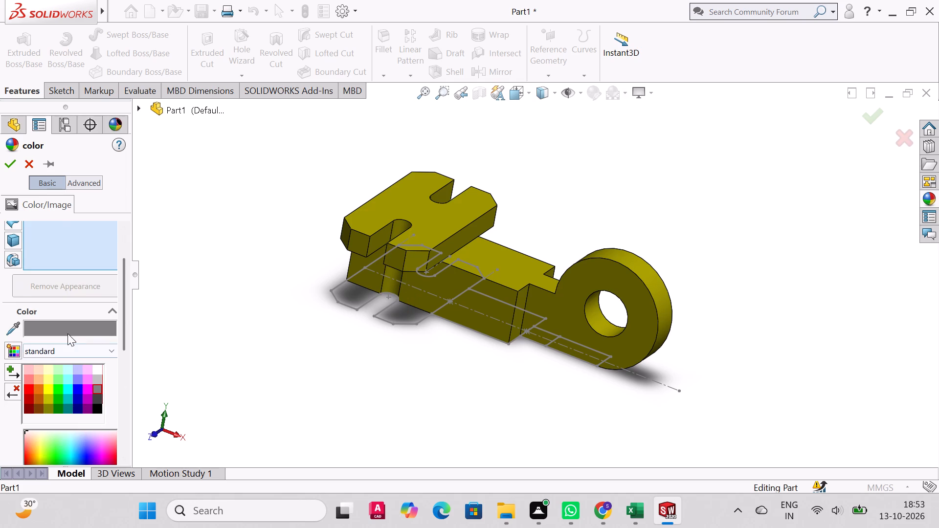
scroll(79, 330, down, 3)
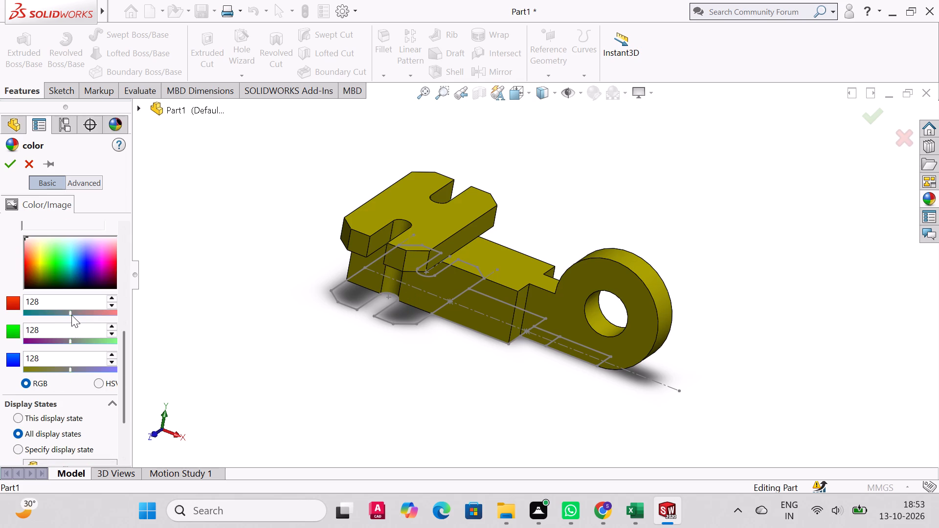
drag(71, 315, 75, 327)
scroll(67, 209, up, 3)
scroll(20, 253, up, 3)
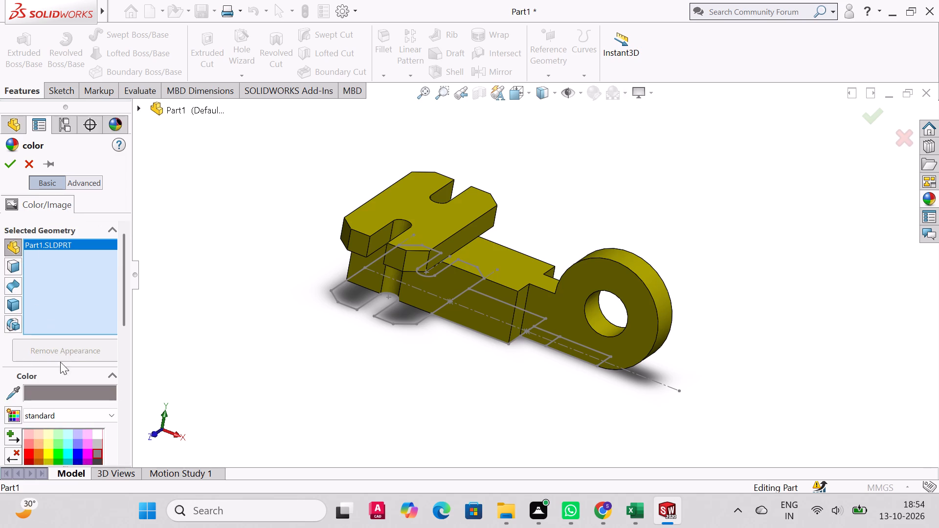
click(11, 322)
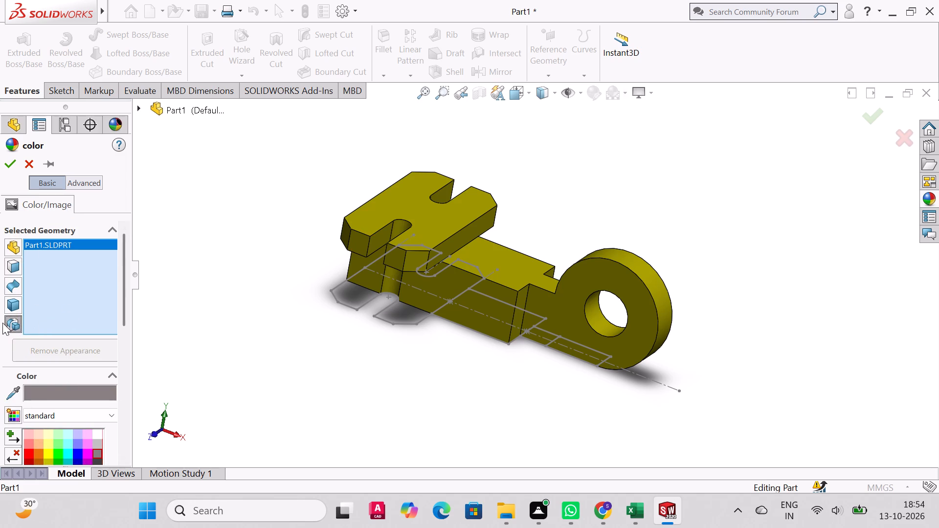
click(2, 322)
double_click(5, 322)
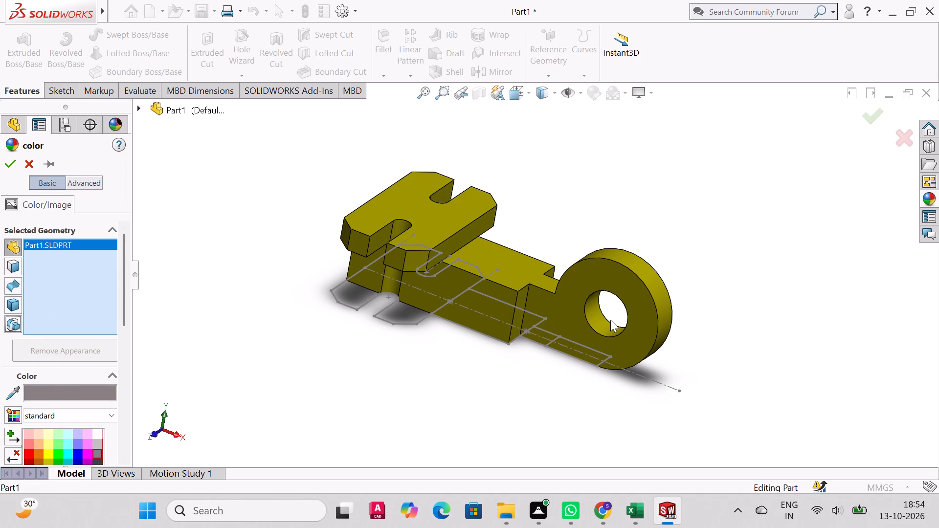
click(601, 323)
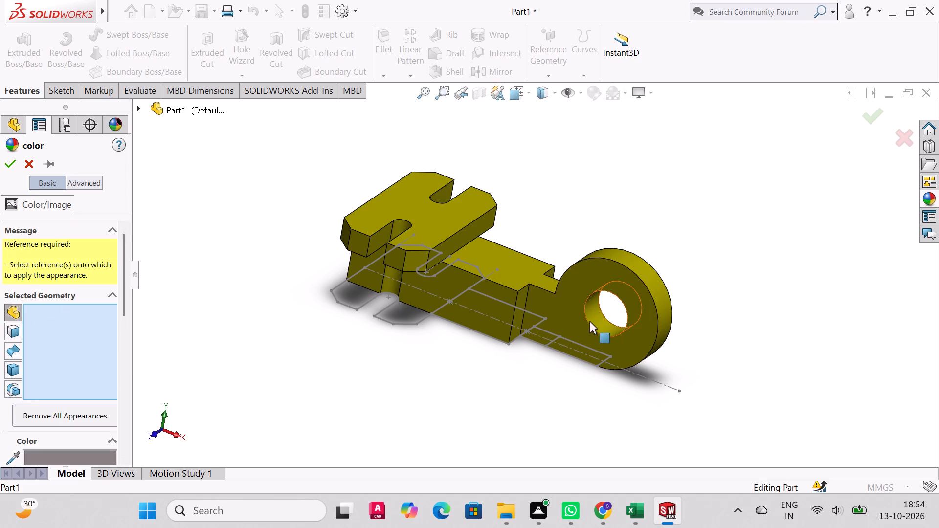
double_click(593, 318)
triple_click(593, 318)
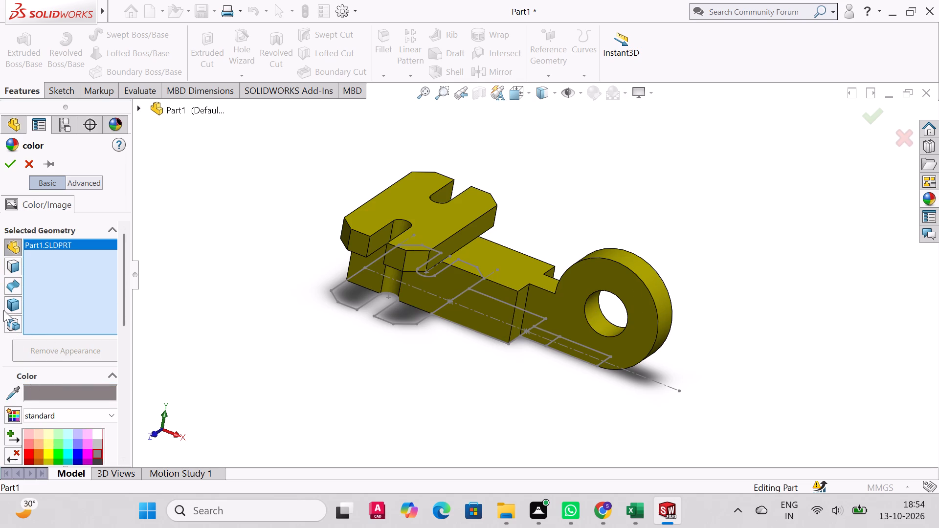
Apply light grey to the ring's bore face and to the curved and side faces of both slots.
click(14, 272)
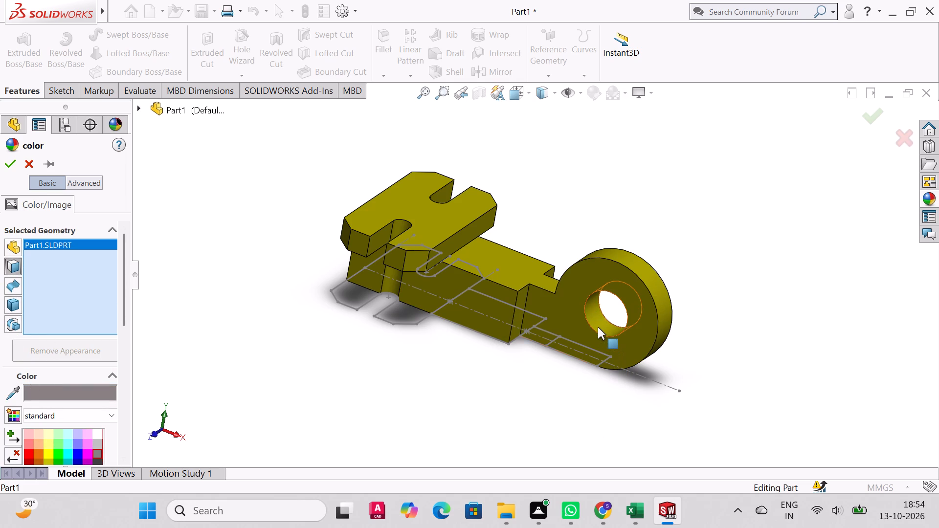
click(597, 324)
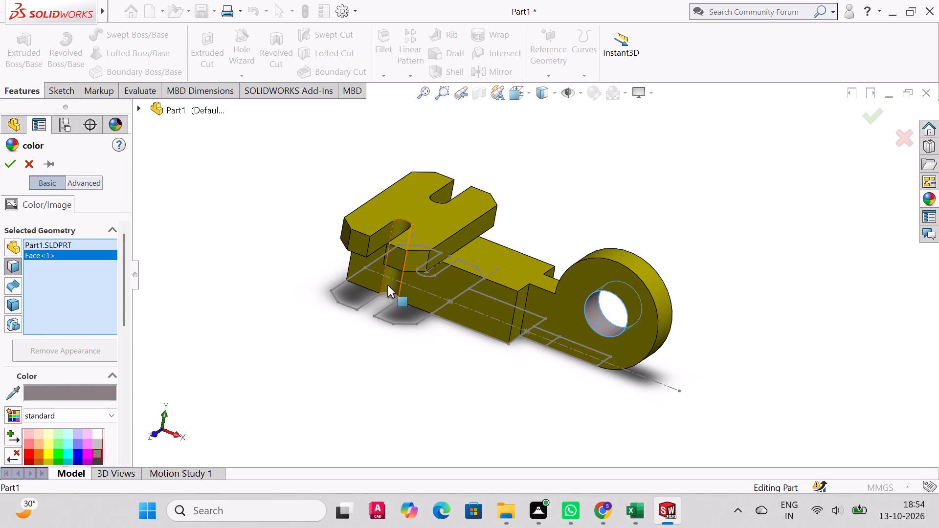
click(388, 285)
middle_drag(428, 260, 453, 289)
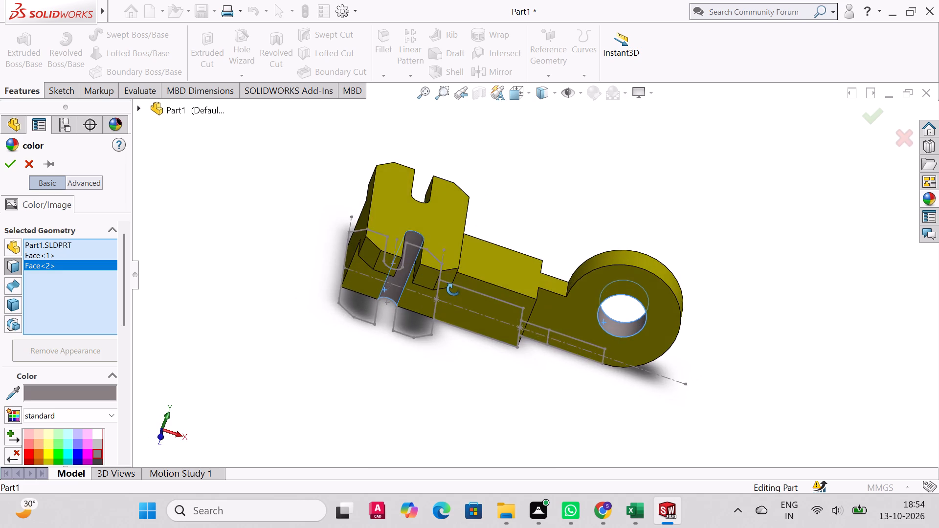
middle_drag(453, 289, 487, 318)
scroll(487, 318, down, 1)
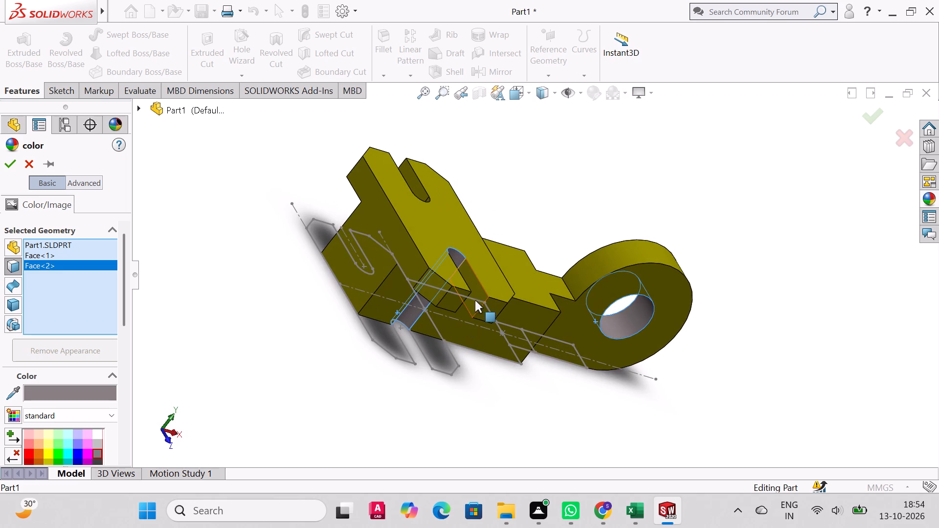
click(476, 300)
middle_drag(553, 368, 494, 359)
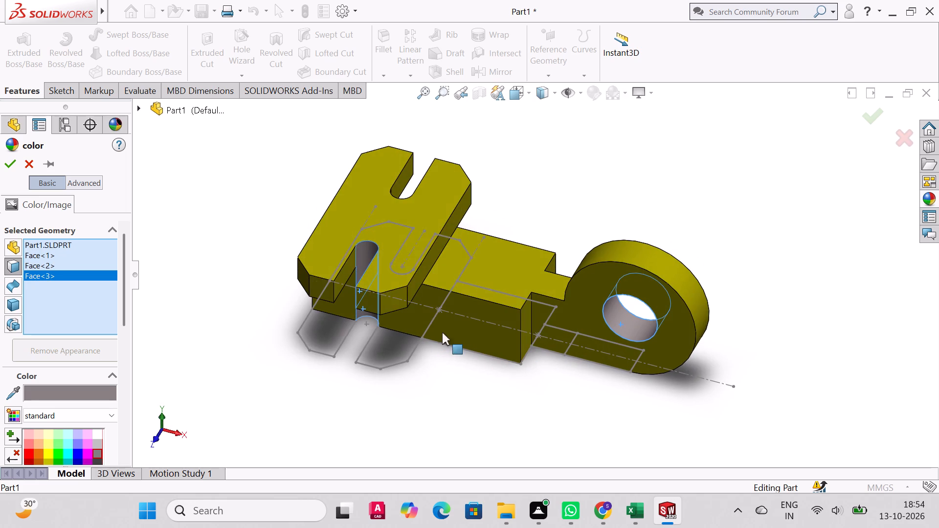
click(343, 273)
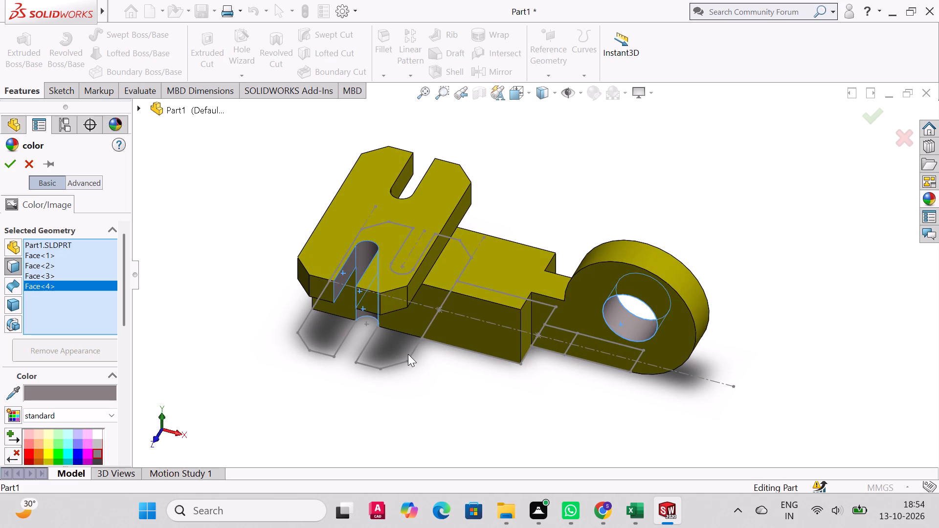
click(405, 184)
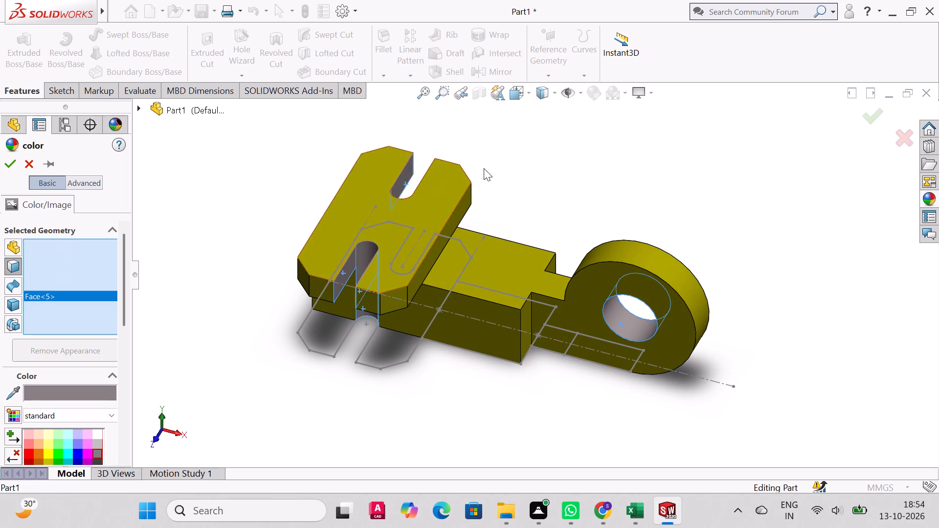
middle_drag(515, 157, 501, 404)
click(380, 225)
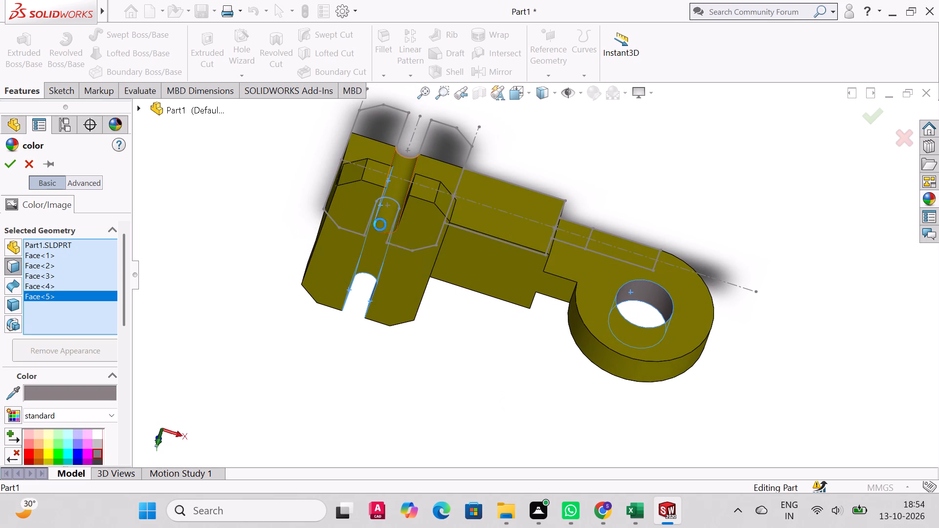
middle_drag(394, 220, 441, 232)
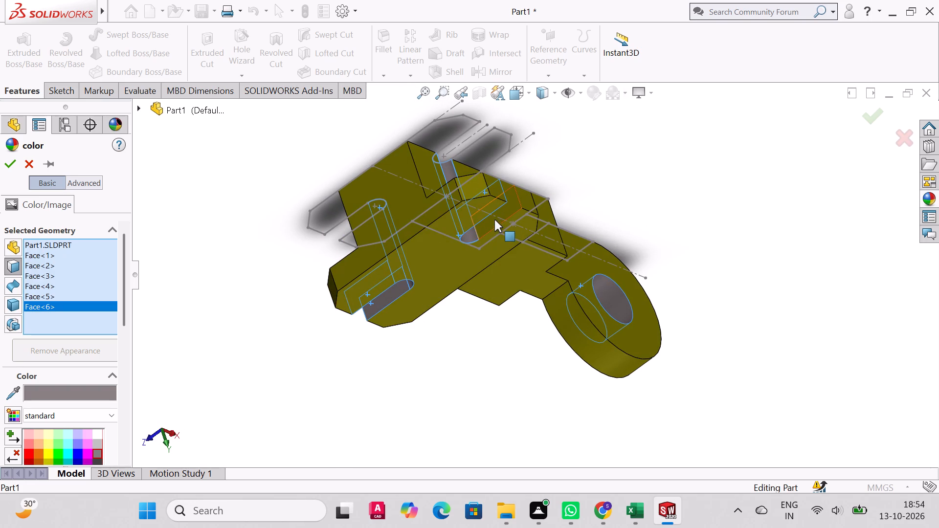
click(494, 220)
middle_drag(646, 353, 634, 256)
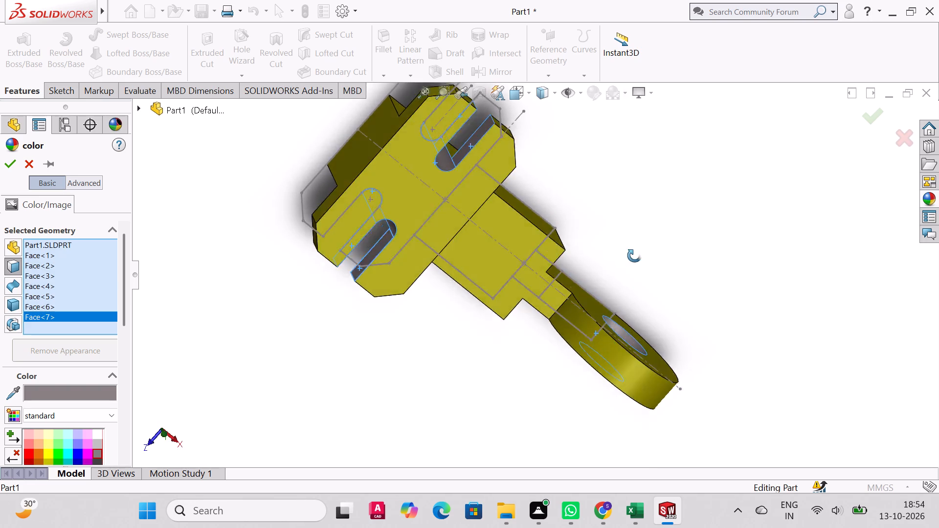
middle_drag(634, 256, 650, 148)
middle_drag(530, 312, 590, 236)
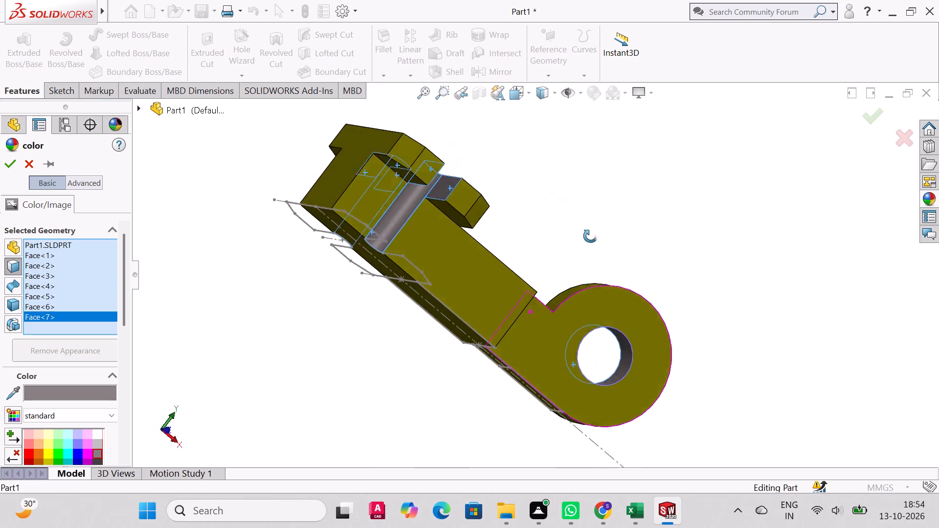
middle_drag(590, 236, 548, 215)
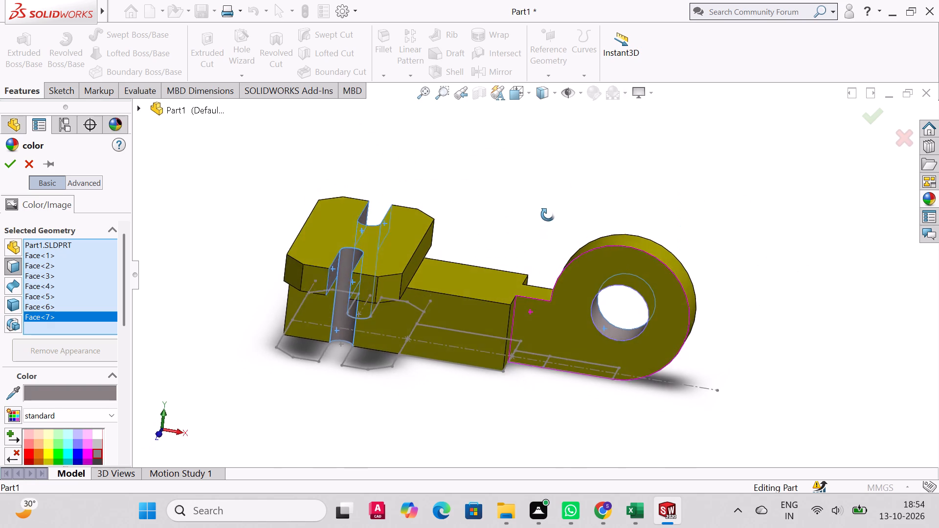
middle_drag(548, 215, 526, 217)
scroll(526, 217, down, 1)
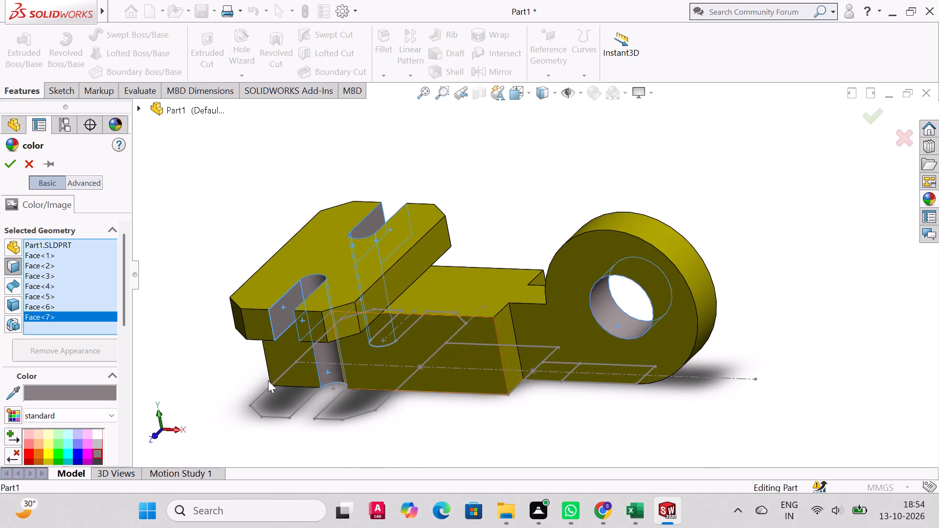
click(99, 444)
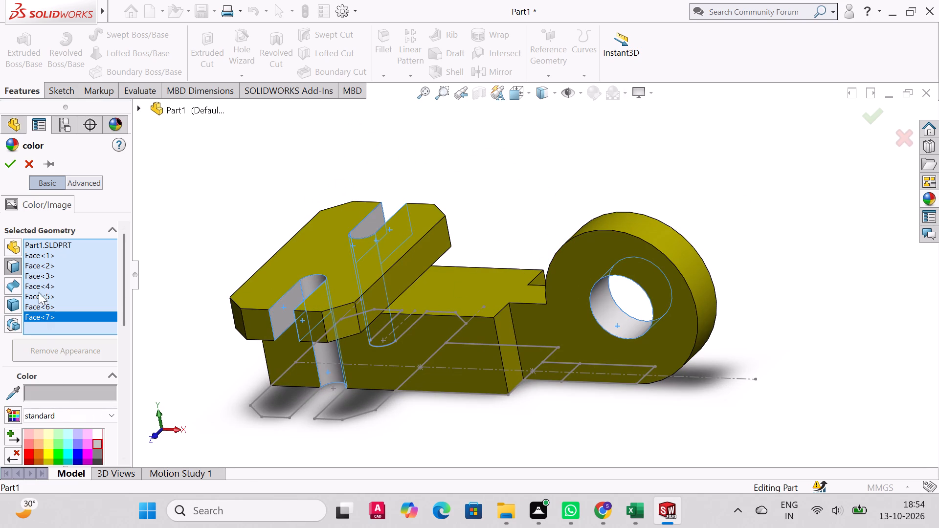
click(6, 166)
Inspect the recoloured part, set it to the isometric view, and bring back its feature tree.
middle_drag(549, 391, 558, 380)
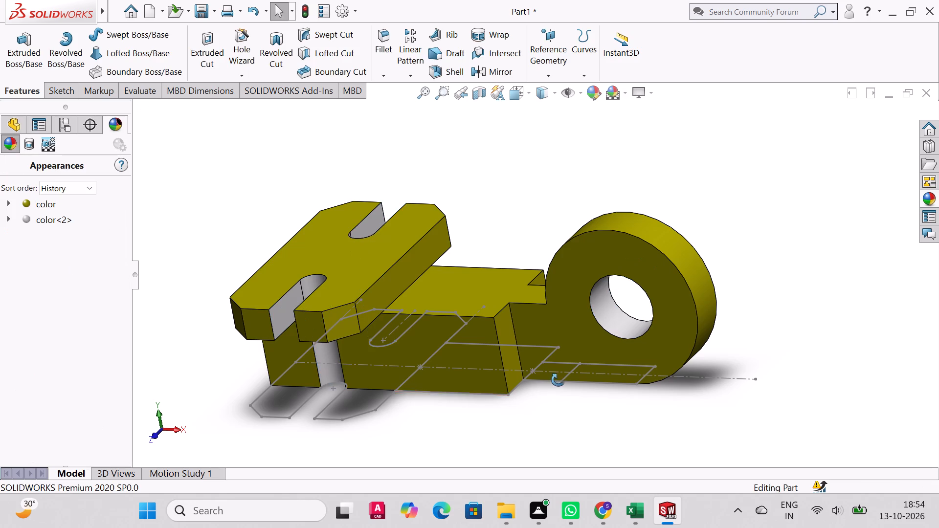
middle_drag(558, 380, 579, 362)
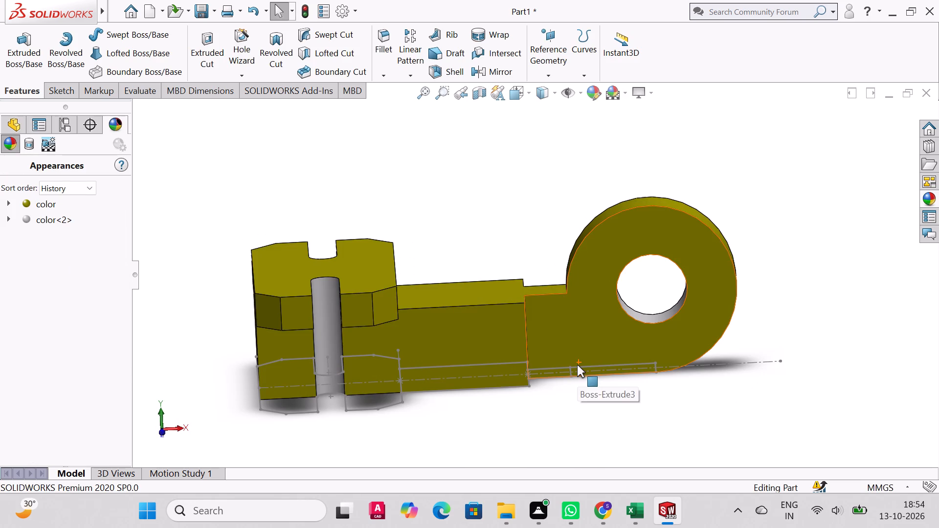
key(ctrl+7)
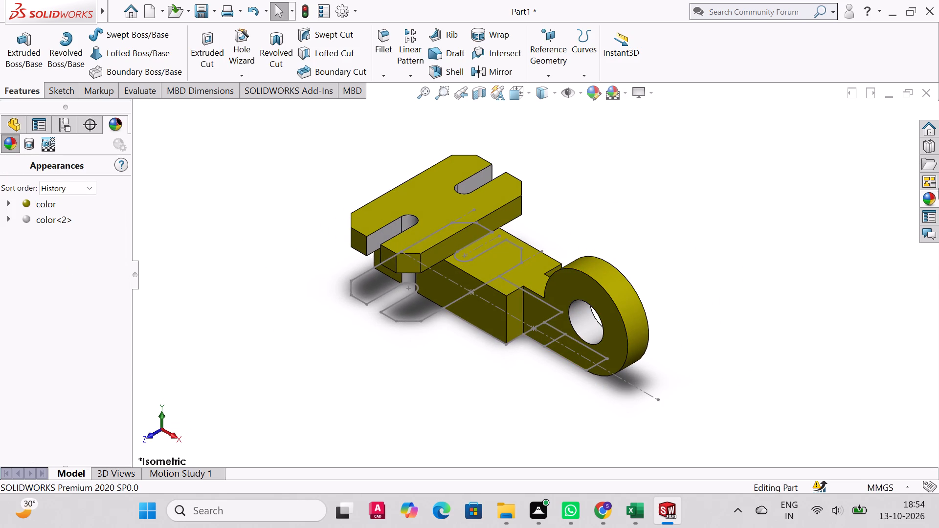
click(791, 181)
key(Escape)
key(Escape)
key(Escape)
key(Escape)
click(10, 118)
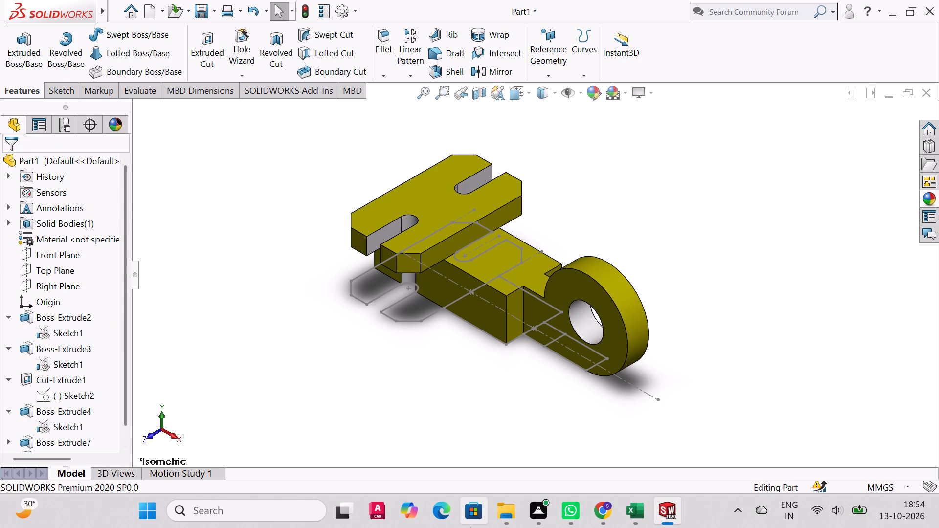
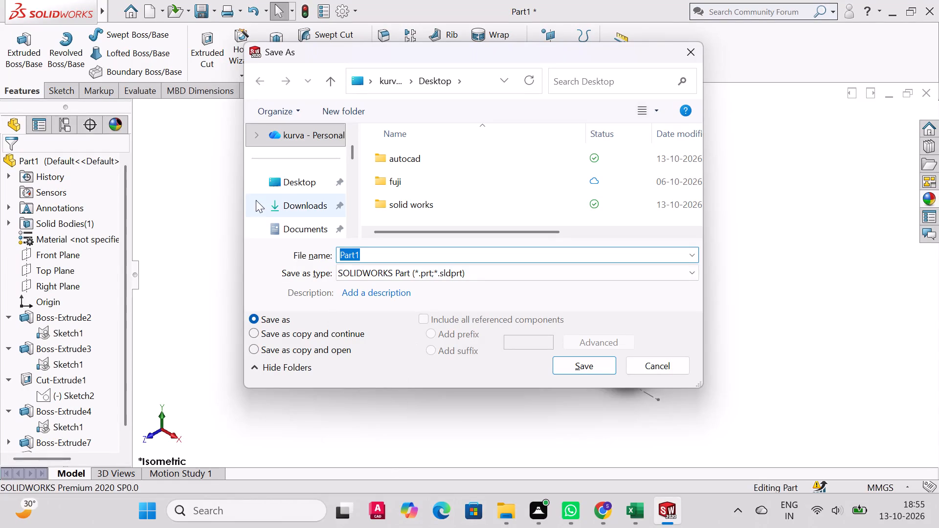
Save the part to the Desktop as a SOLIDWORKS part file named guide link.
click(299, 185)
drag(458, 259, 38, 320)
key(ctrl+v)
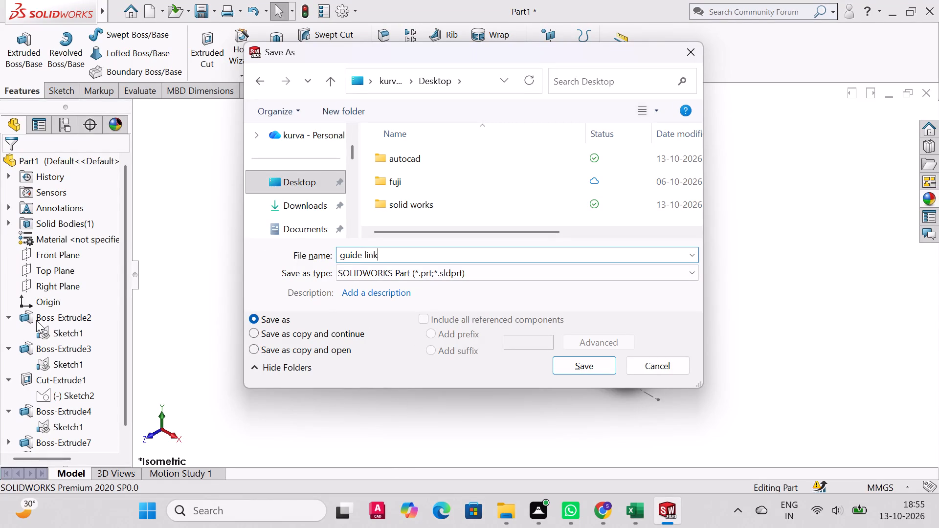
click(591, 365)
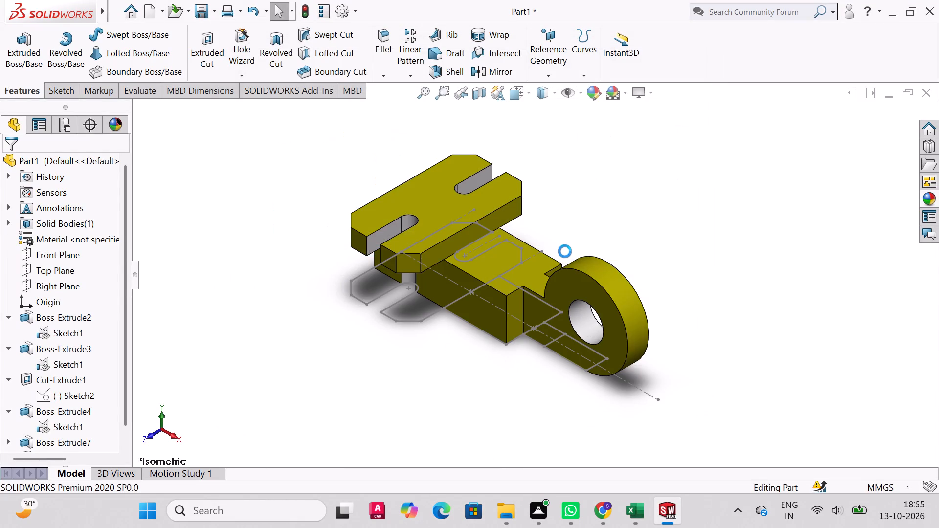
Save a copy of the part to the Desktop in Adobe PDF format under the name guide link.
click(213, 8)
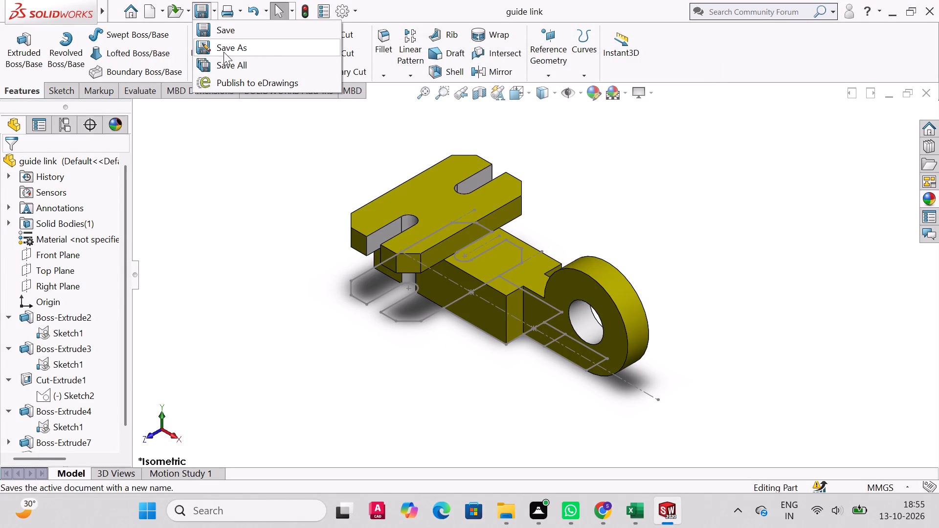
click(224, 49)
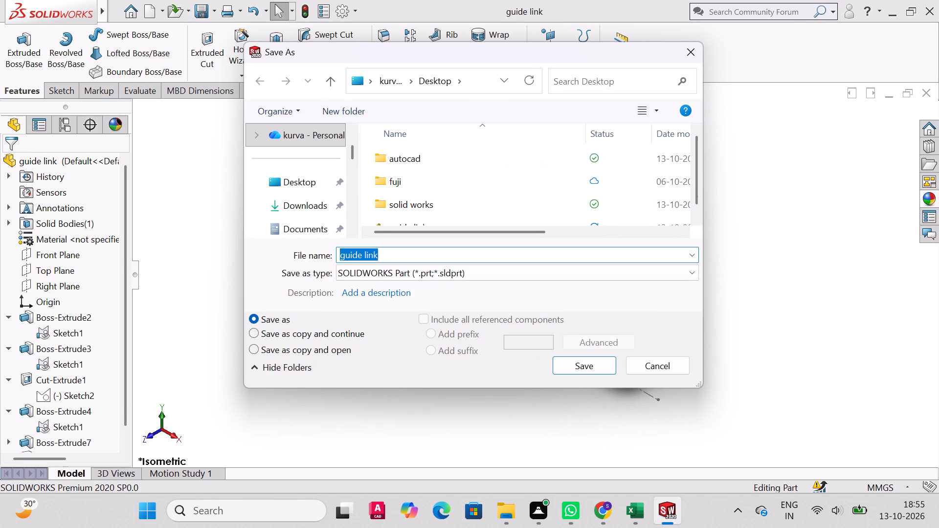
click(467, 280)
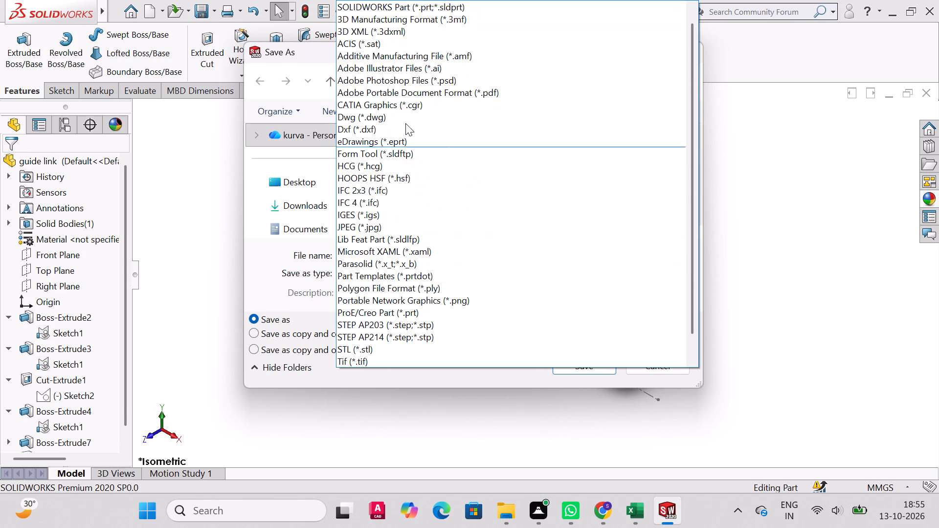
click(468, 86)
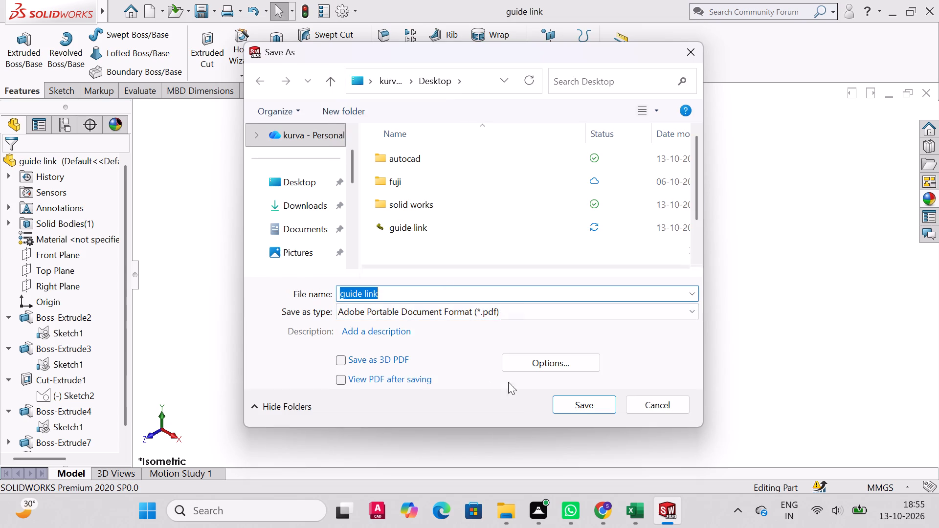
click(284, 179)
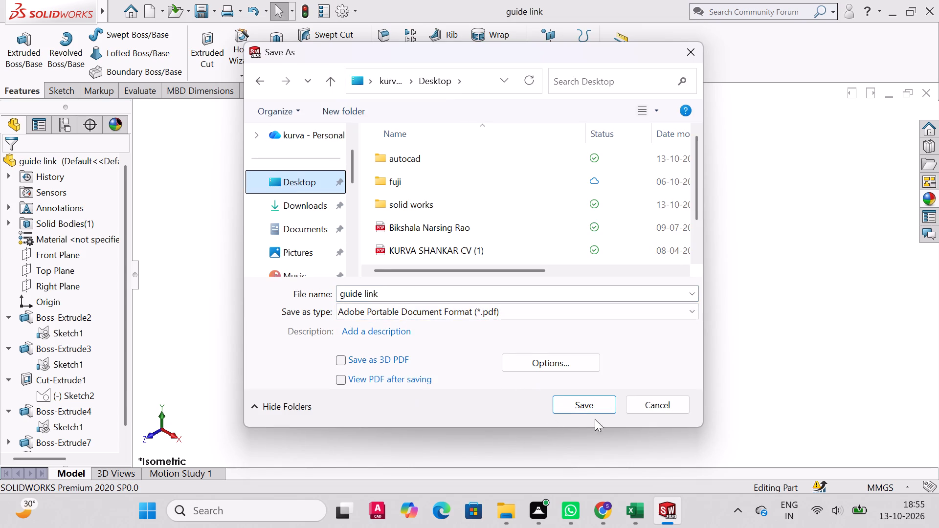
click(596, 410)
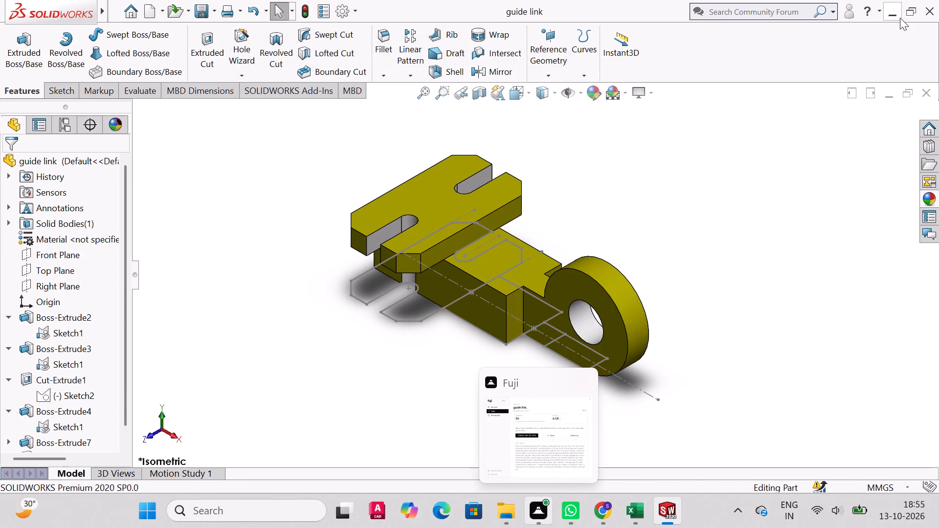
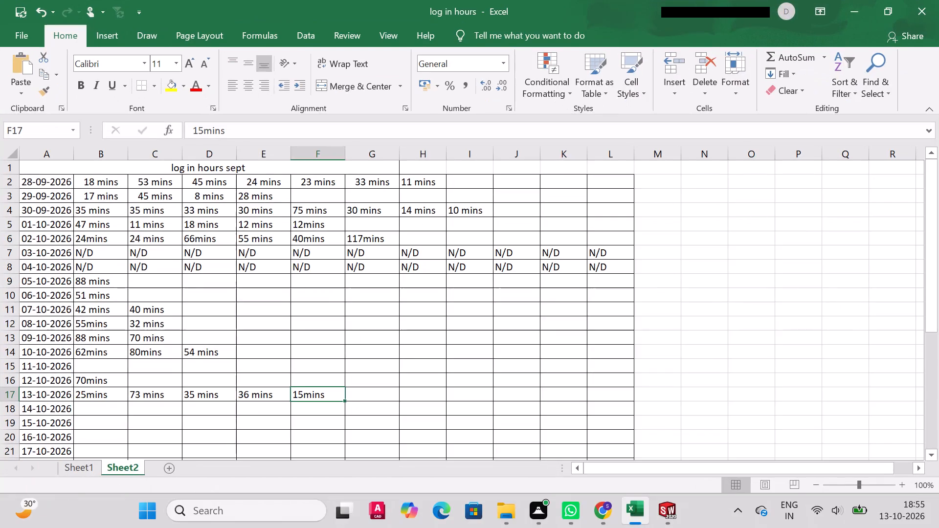
In the Excel log in hours workbook, enter 36mins in the next empty cell of the 13-10-2026 row and save the workbook.
click(372, 396)
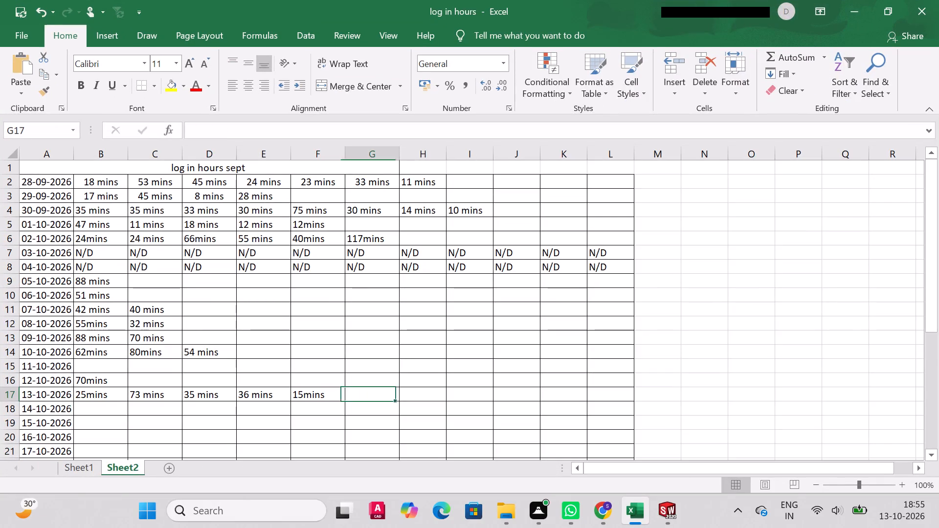
text(36mins)
click(814, 322)
key(Escape)
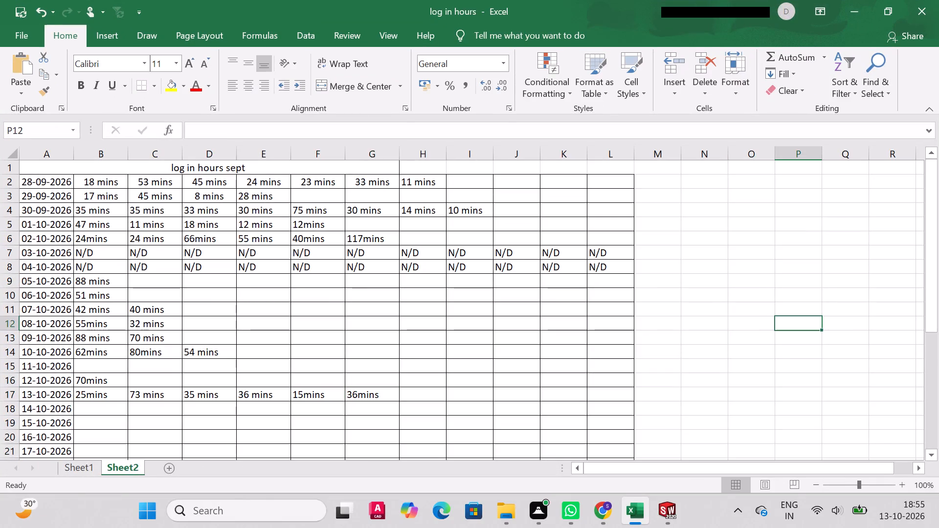
key(ctrl+s)
key(ctrl+s)
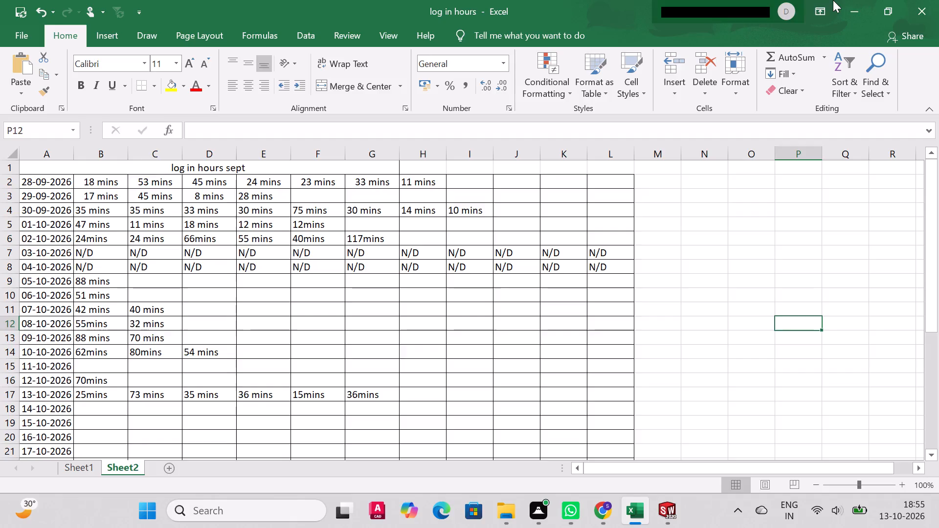